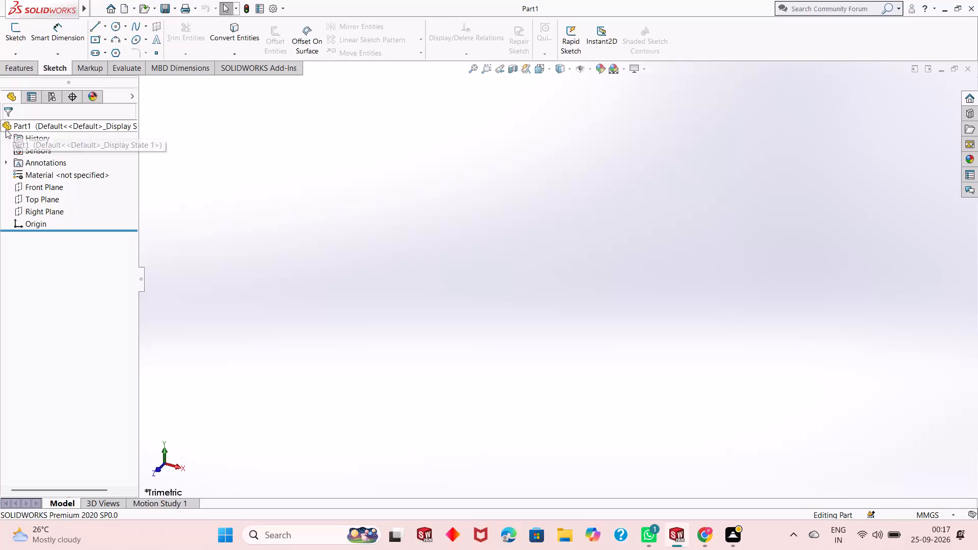
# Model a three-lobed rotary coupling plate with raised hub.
# Start a new sketch on the Top Plane.
pyautogui.click(39, 201)
pyautogui.click(44, 183)
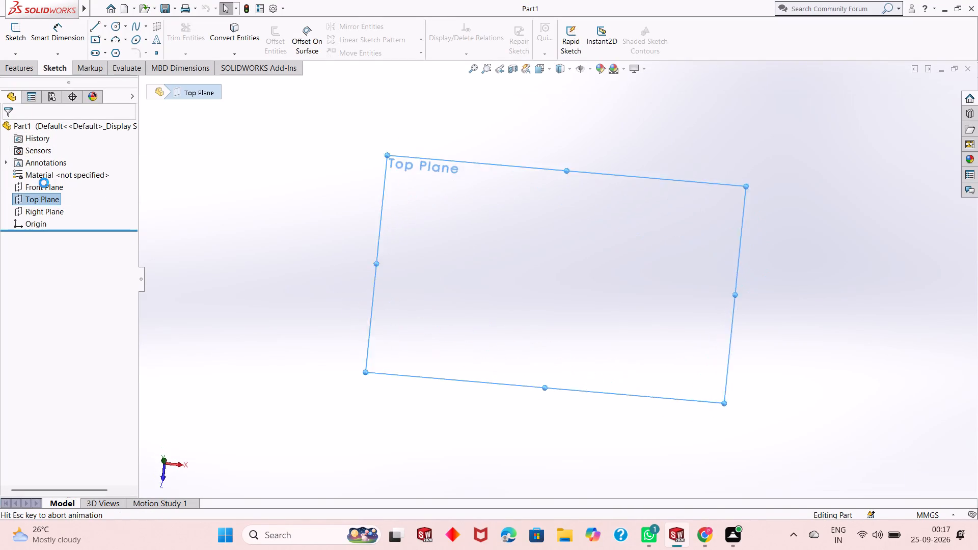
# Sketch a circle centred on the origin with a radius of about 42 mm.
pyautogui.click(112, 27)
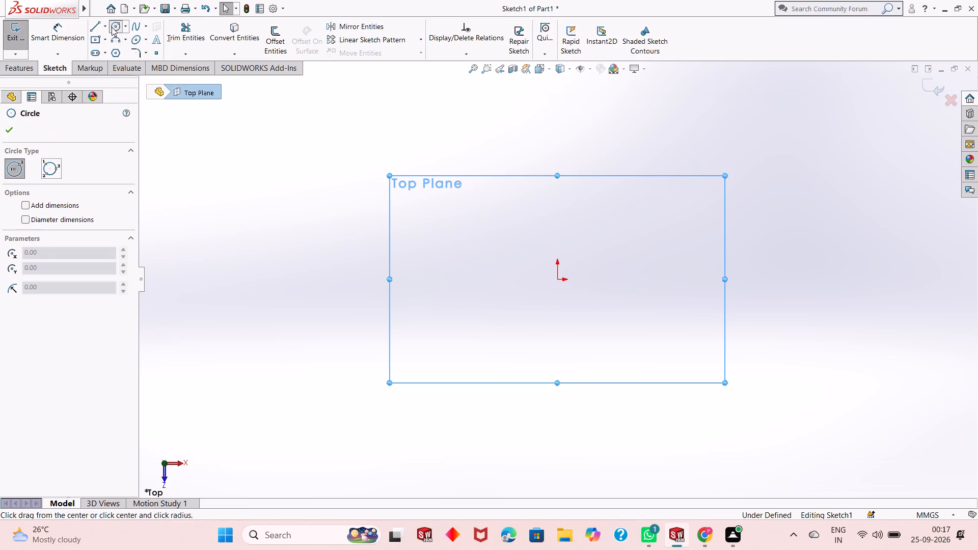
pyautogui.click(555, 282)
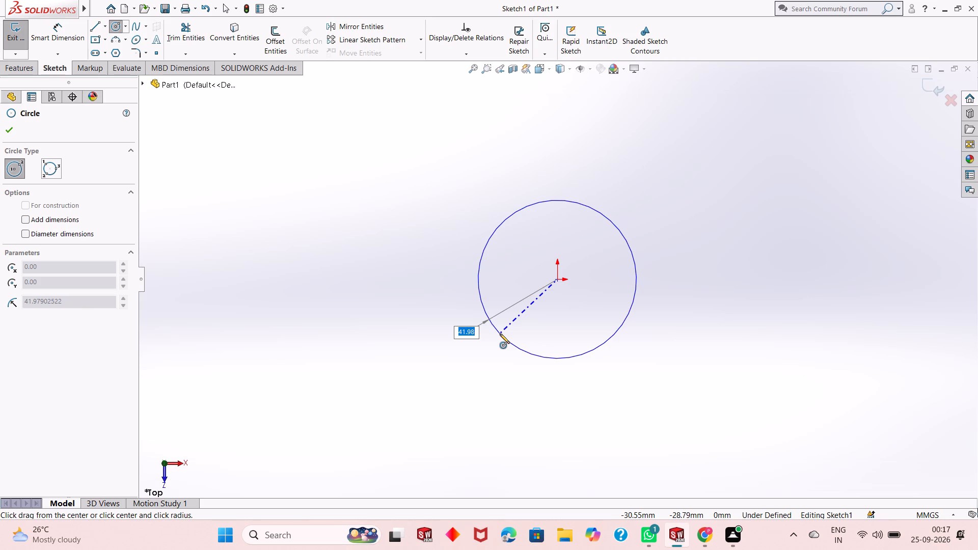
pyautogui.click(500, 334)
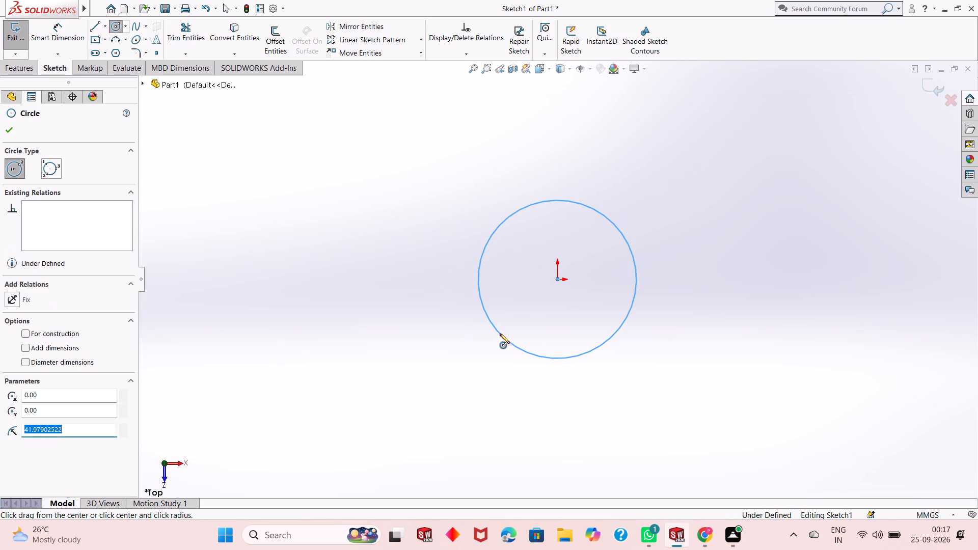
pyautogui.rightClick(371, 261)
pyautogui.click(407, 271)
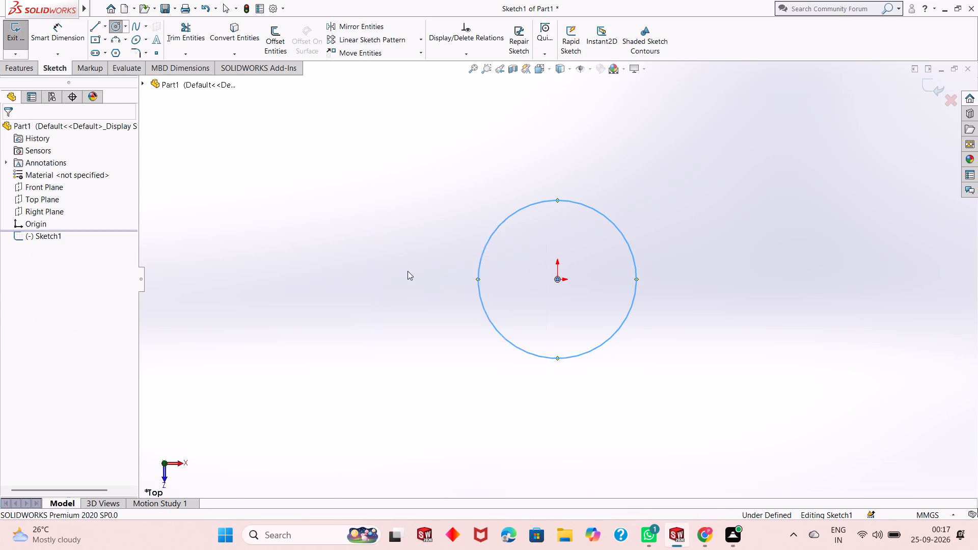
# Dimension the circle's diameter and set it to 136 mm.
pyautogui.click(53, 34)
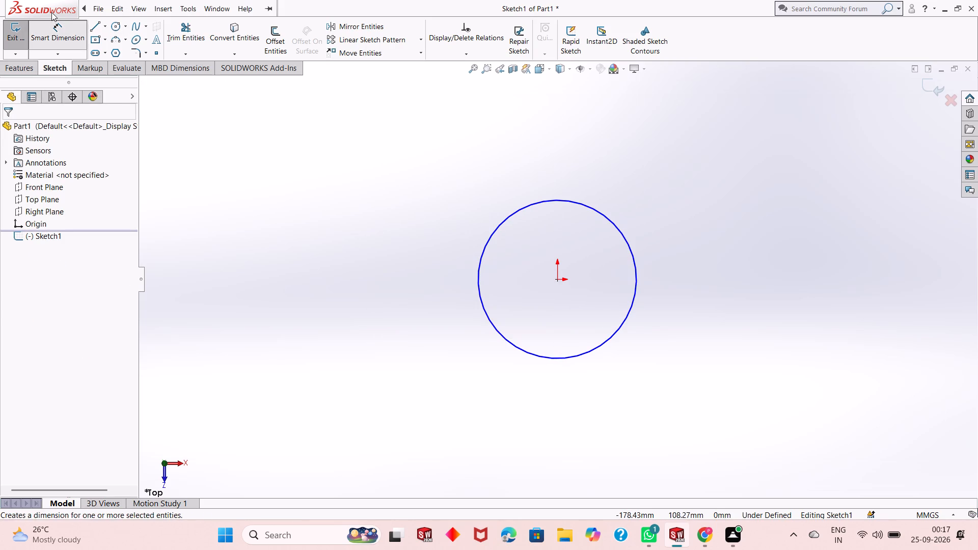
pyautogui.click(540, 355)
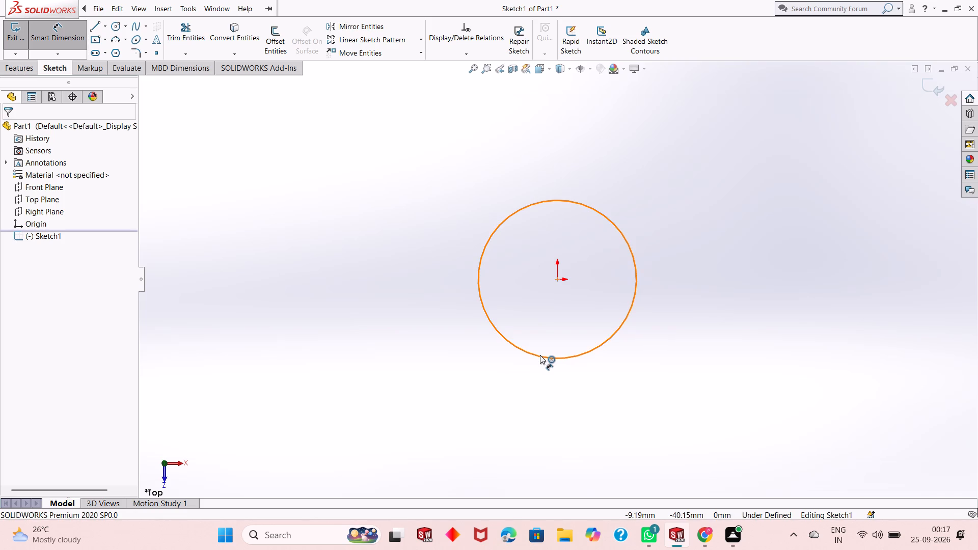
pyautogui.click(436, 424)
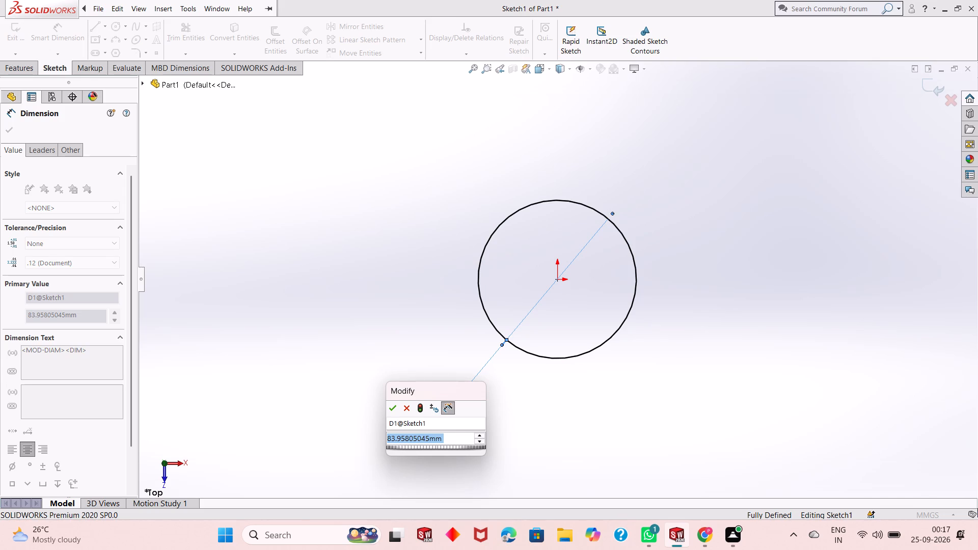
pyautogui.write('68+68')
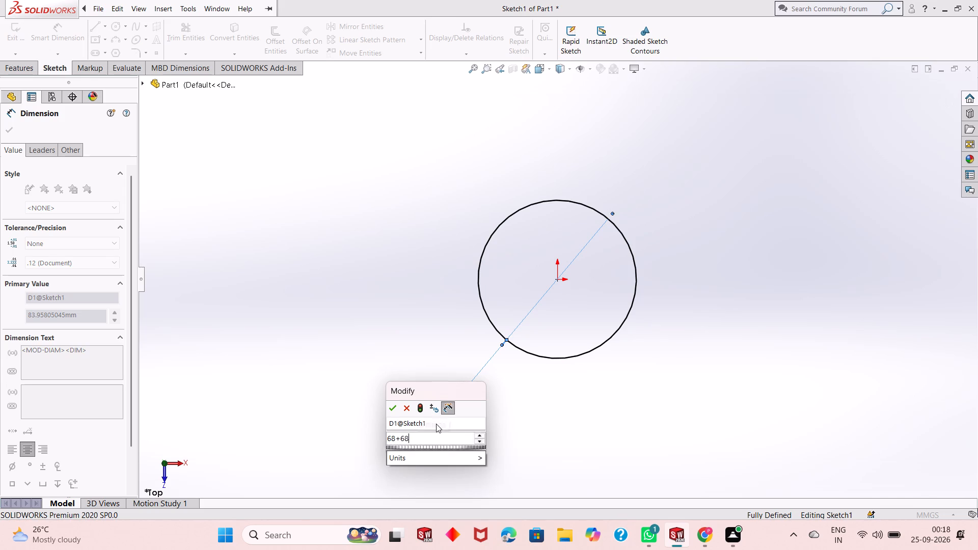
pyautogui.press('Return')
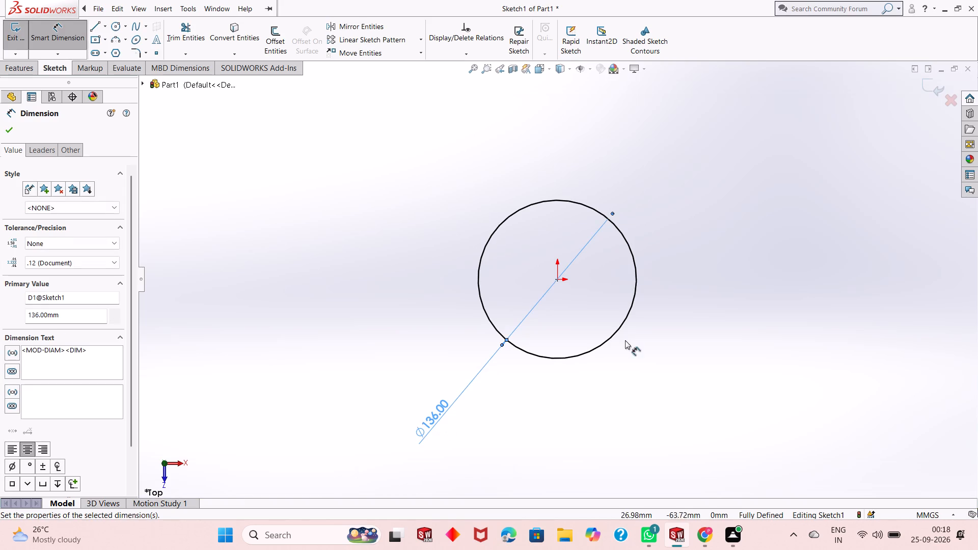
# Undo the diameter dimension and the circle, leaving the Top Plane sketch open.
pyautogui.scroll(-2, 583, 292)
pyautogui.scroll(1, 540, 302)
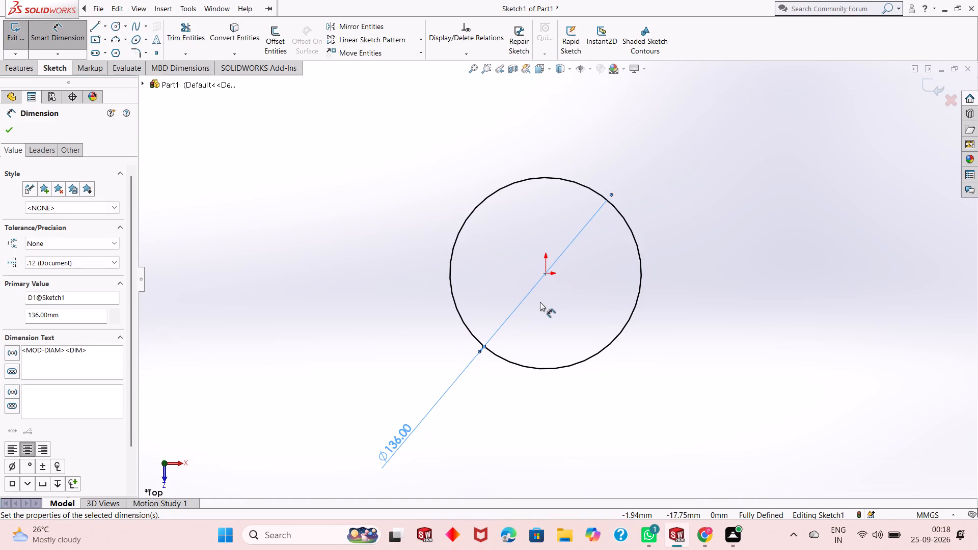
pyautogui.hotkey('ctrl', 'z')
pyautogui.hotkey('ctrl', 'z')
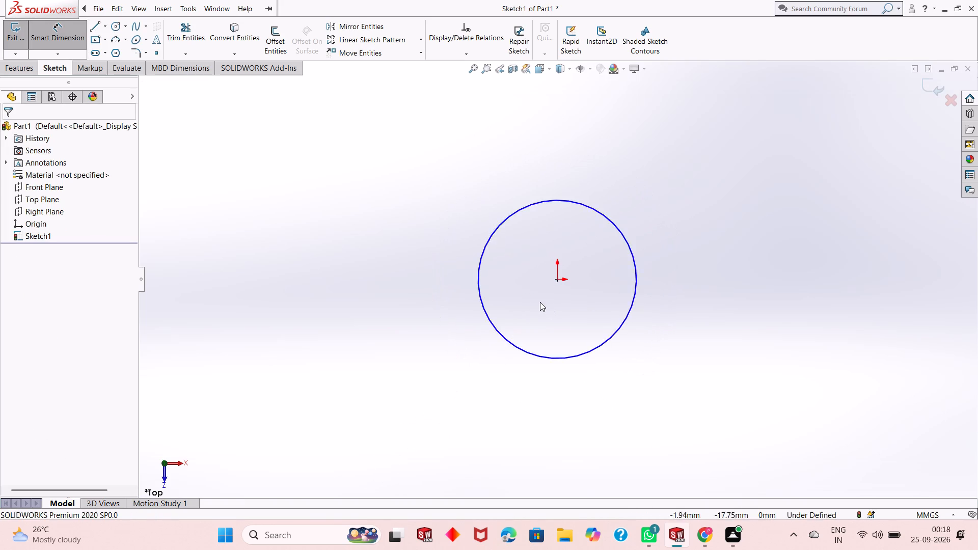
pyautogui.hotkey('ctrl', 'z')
# Sketch a larger circle centred on the origin with a radius of about 70 mm.
pyautogui.click(113, 30)
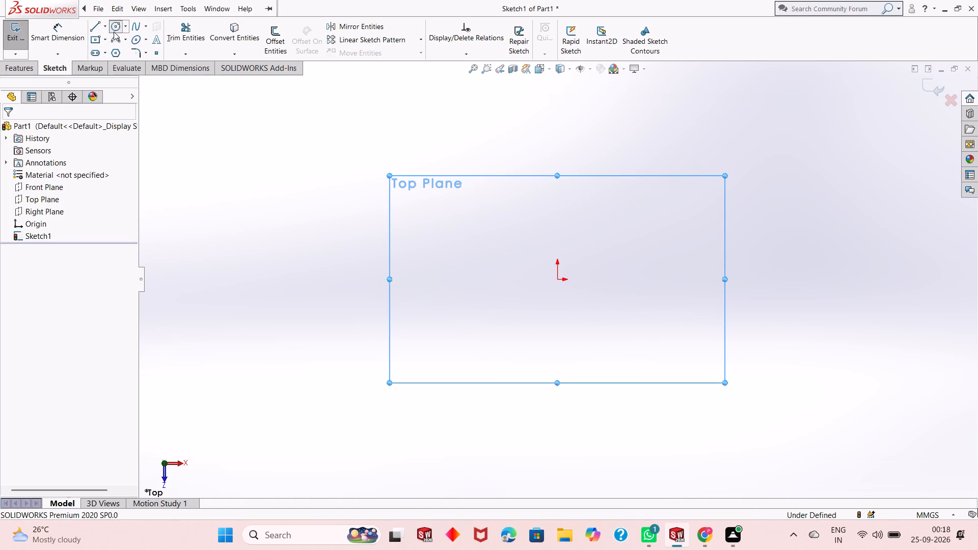
pyautogui.click(559, 279)
pyautogui.click(467, 376)
pyautogui.rightClick(340, 269)
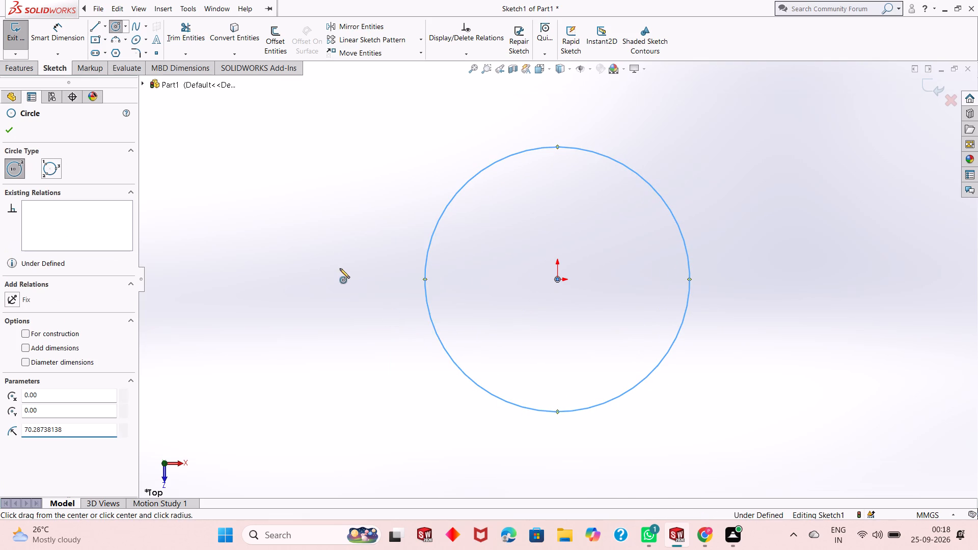
pyautogui.click(356, 277)
# Dimension the circle's diameter and set it to 136 mm.
pyautogui.click(74, 45)
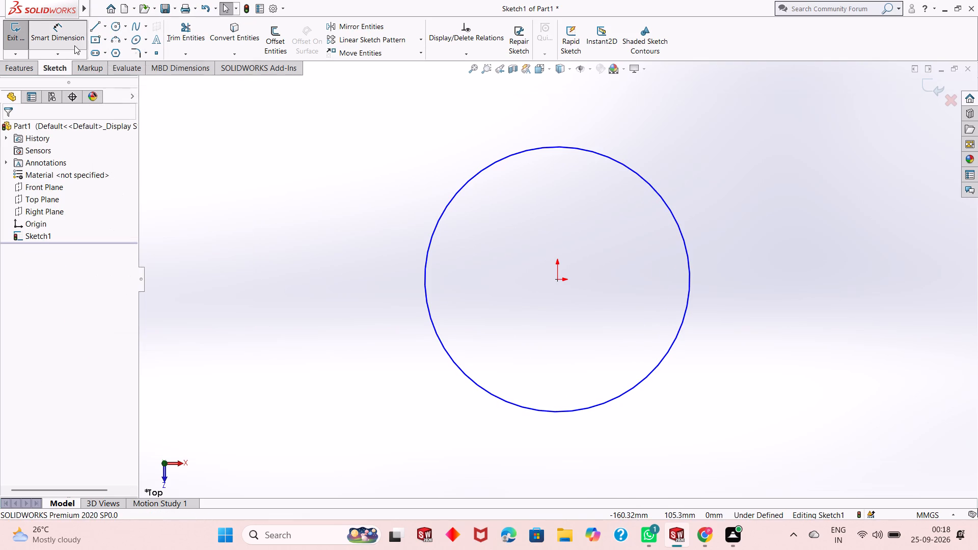
pyautogui.click(461, 373)
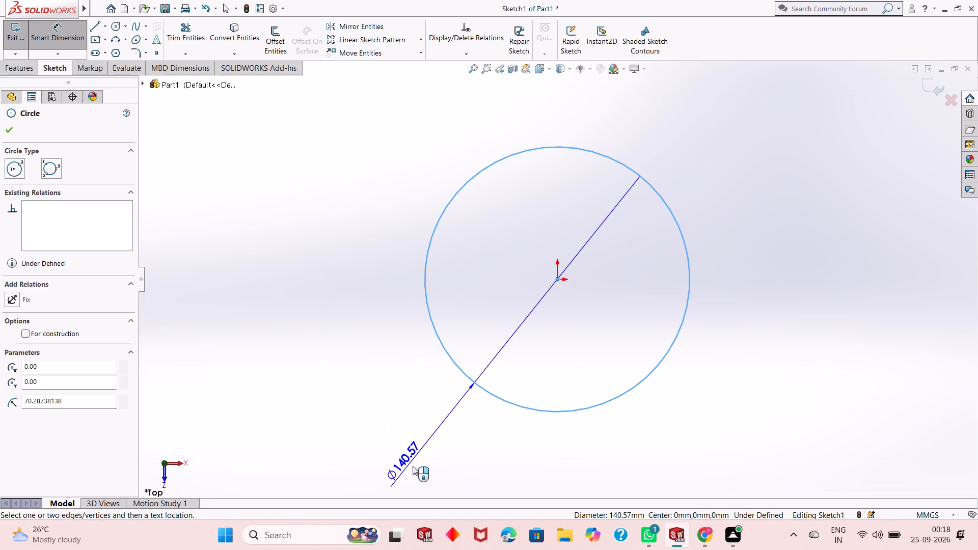
pyautogui.click(413, 466)
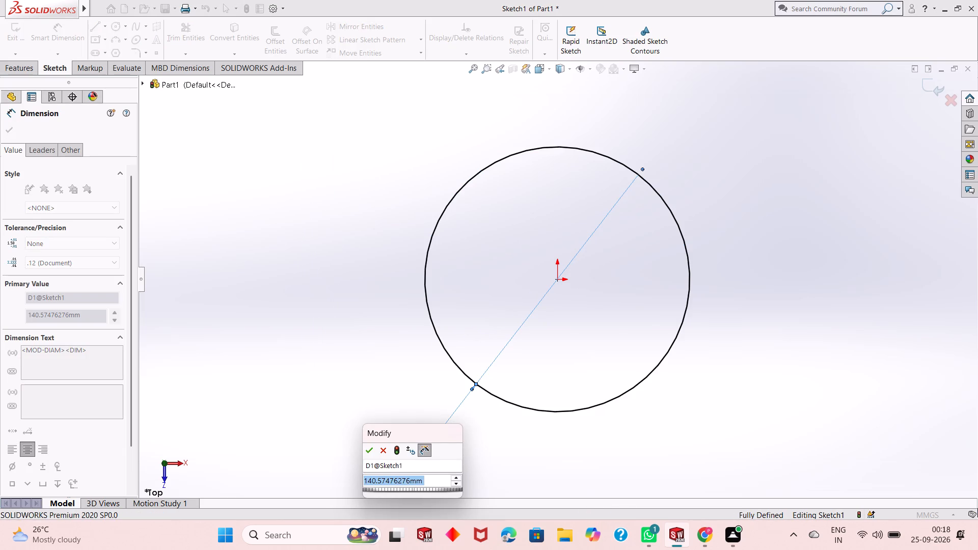
pyautogui.write('68+68')
pyautogui.press('Return')
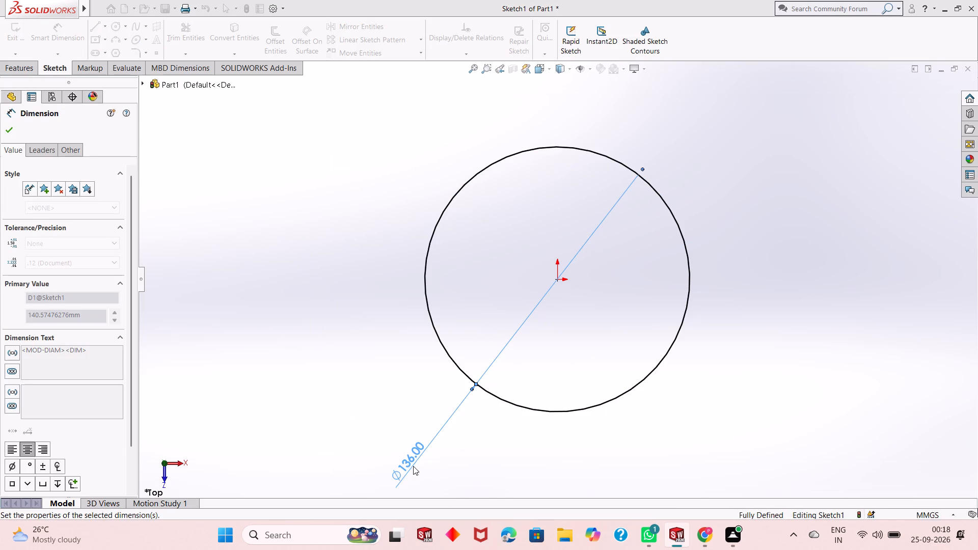
pyautogui.rightClick(348, 297)
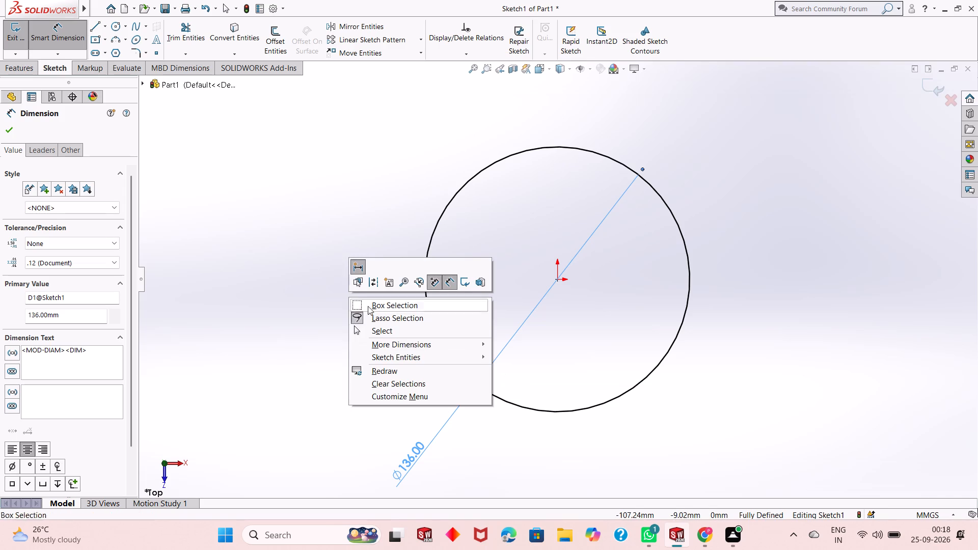
pyautogui.click(418, 333)
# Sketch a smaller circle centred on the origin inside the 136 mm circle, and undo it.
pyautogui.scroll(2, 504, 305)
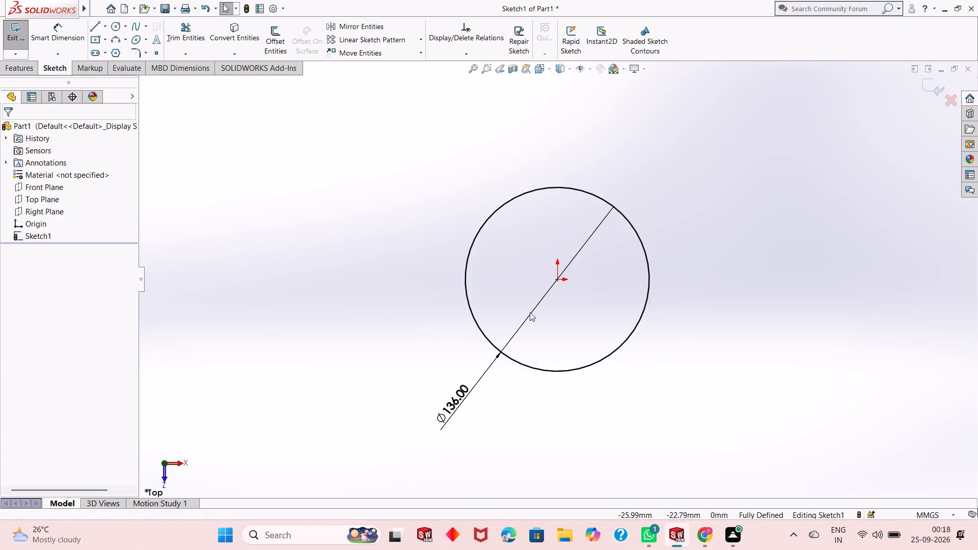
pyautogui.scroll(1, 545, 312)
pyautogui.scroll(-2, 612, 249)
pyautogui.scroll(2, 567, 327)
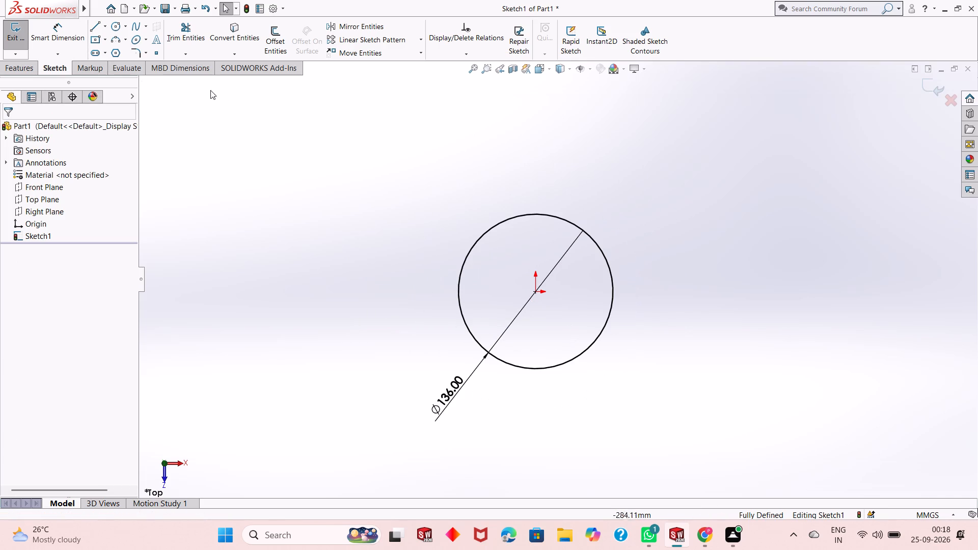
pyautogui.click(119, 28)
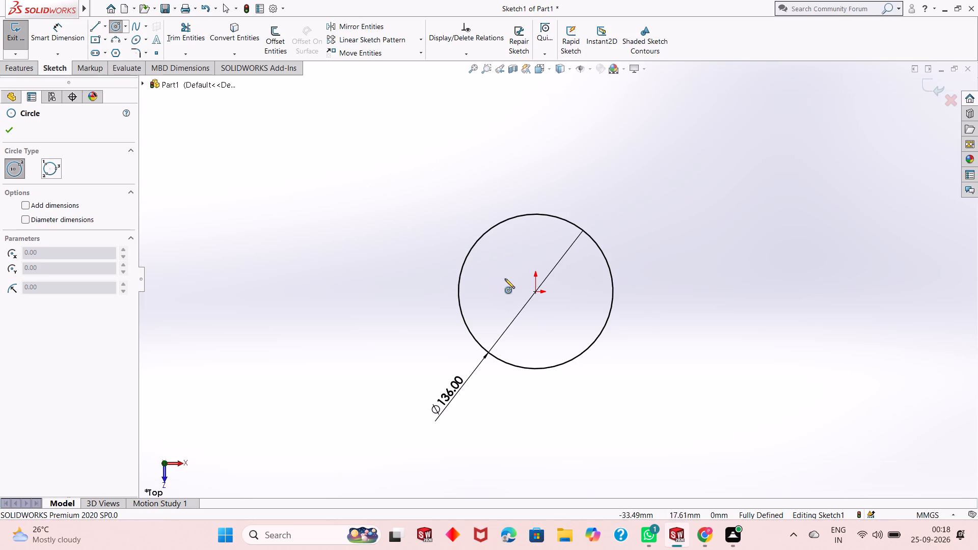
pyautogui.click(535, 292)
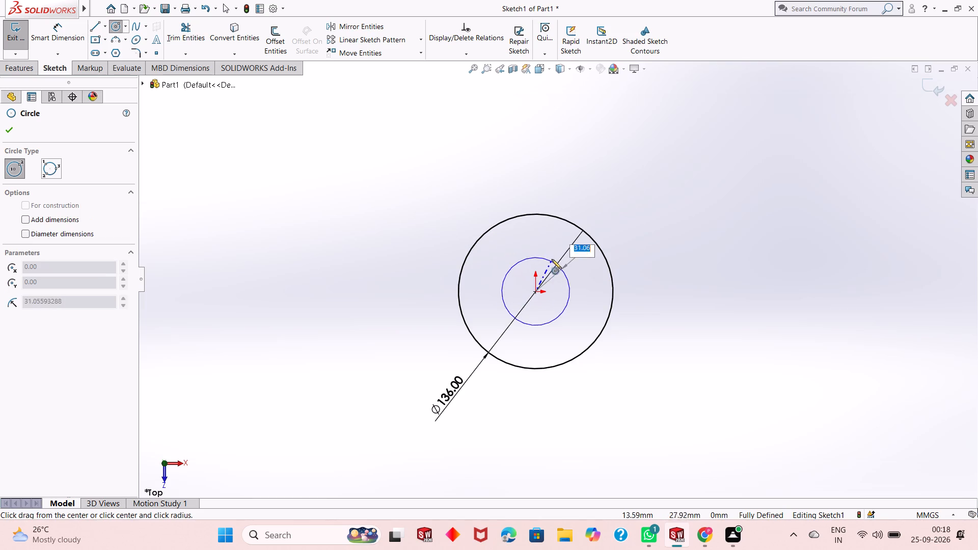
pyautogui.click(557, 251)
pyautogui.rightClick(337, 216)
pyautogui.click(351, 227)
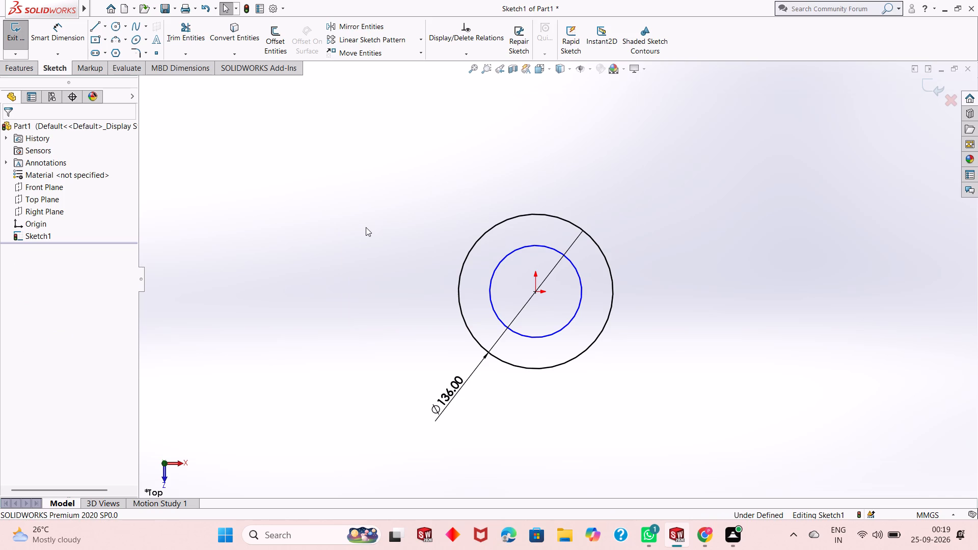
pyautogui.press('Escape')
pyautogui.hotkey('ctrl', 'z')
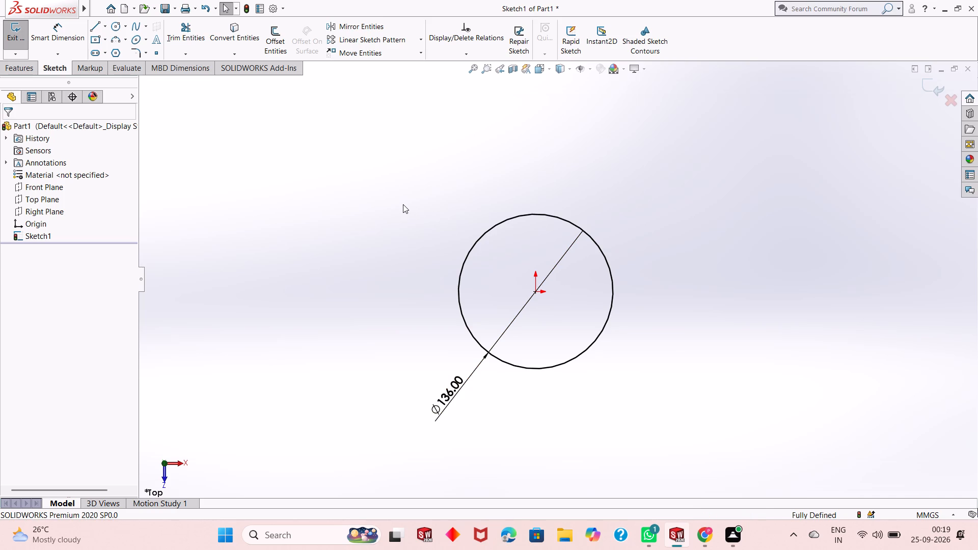
# Sketch a circle around the 136 mm circle, centred on the origin, with a radius of 107.5 mm.
pyautogui.scroll(3, 530, 266)
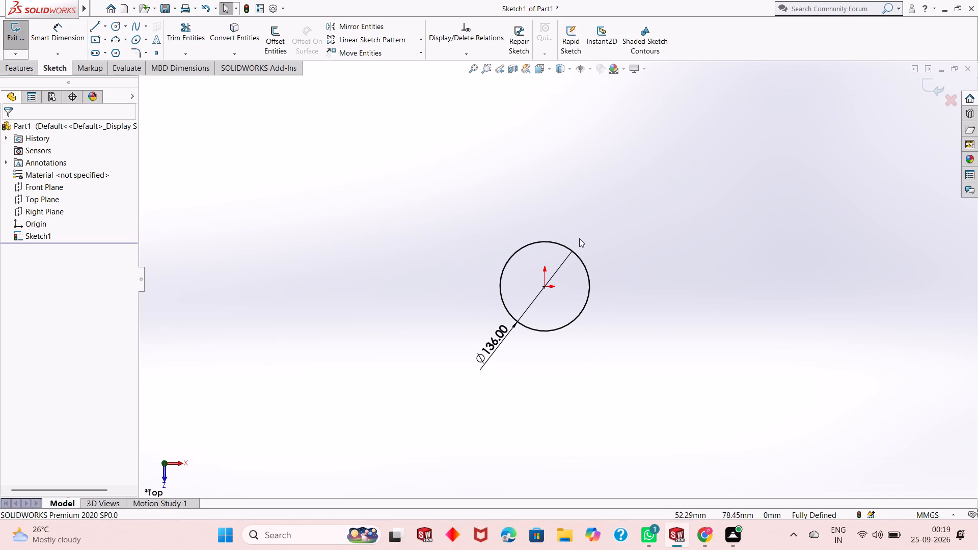
pyautogui.scroll(-2, 568, 292)
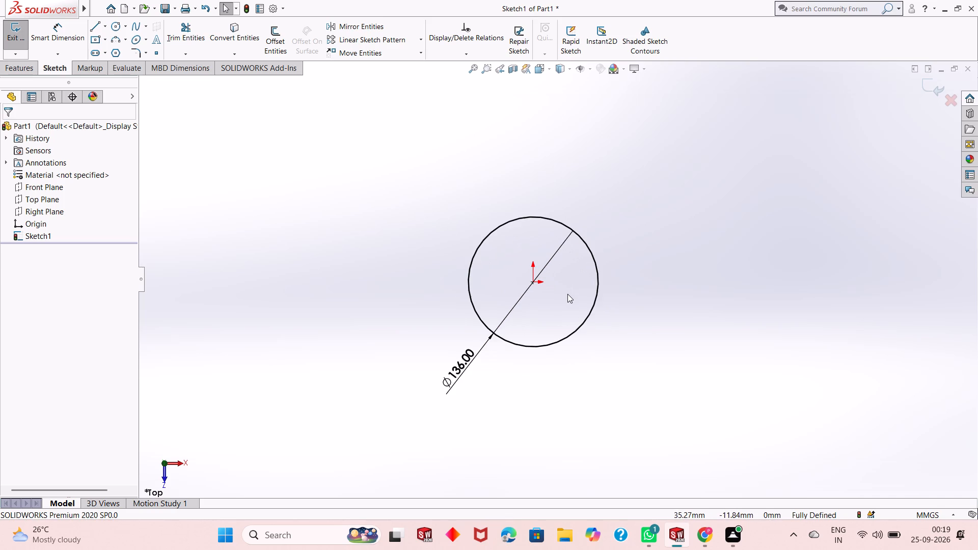
pyautogui.scroll(-1, 567, 294)
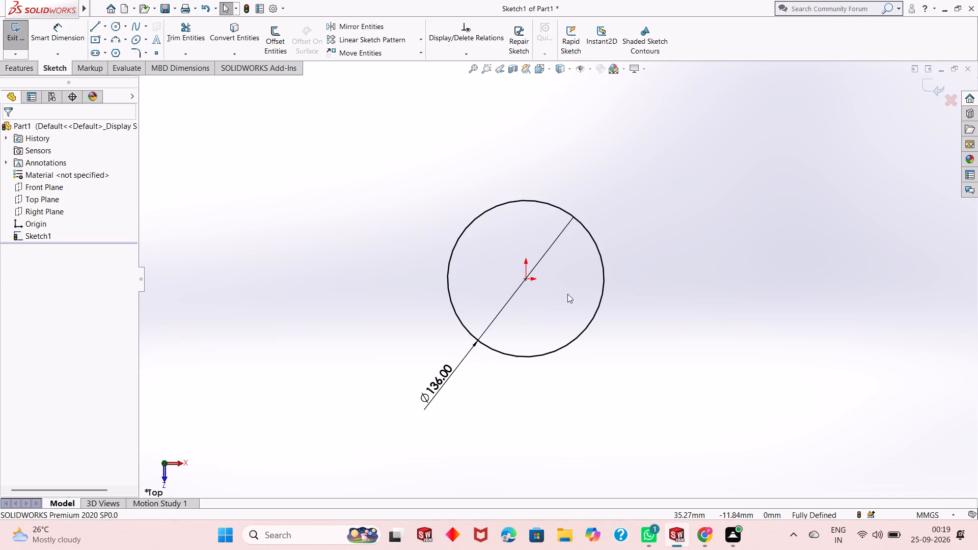
pyautogui.scroll(-1, 567, 294)
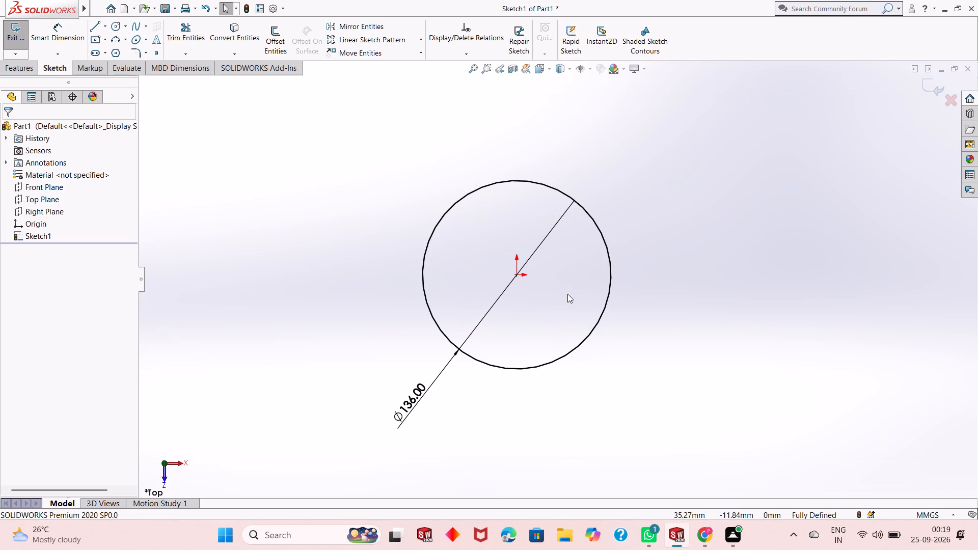
pyautogui.scroll(-2, 567, 294)
pyautogui.scroll(1, 567, 294)
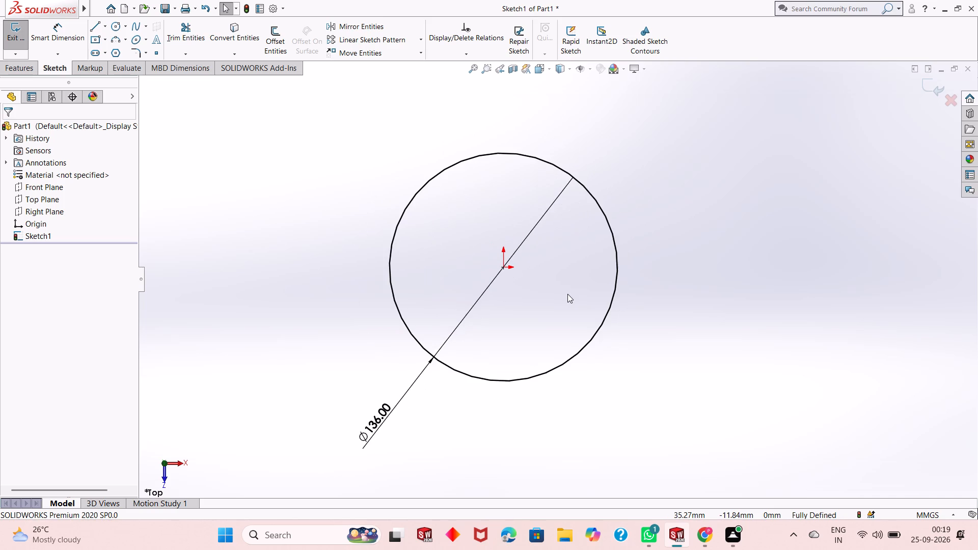
pyautogui.click(115, 26)
pyautogui.click(506, 267)
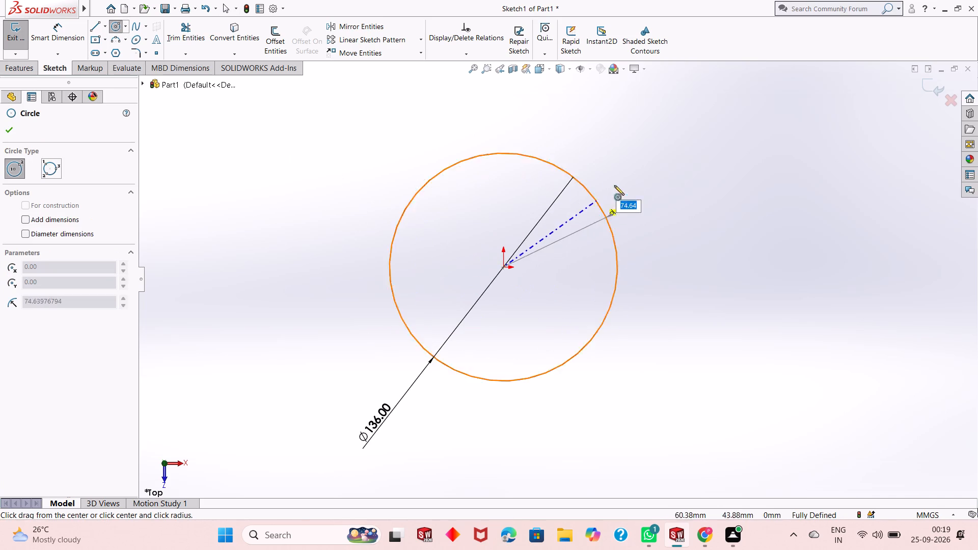
pyautogui.press('9')
pyautogui.press('0')
pyautogui.press('Return')
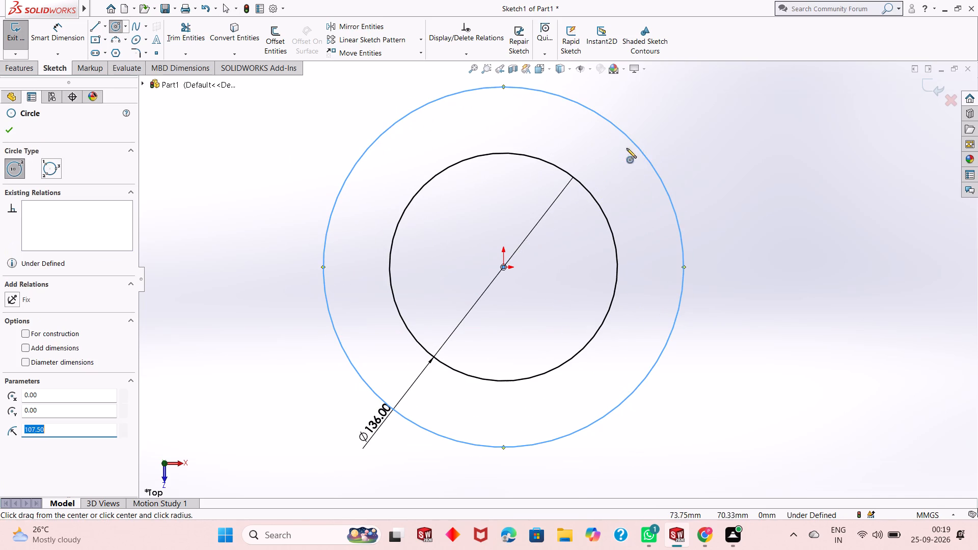
pyautogui.click(3, 131)
# Dimension the outer circle's diameter and set it to 180 mm.
pyautogui.click(60, 41)
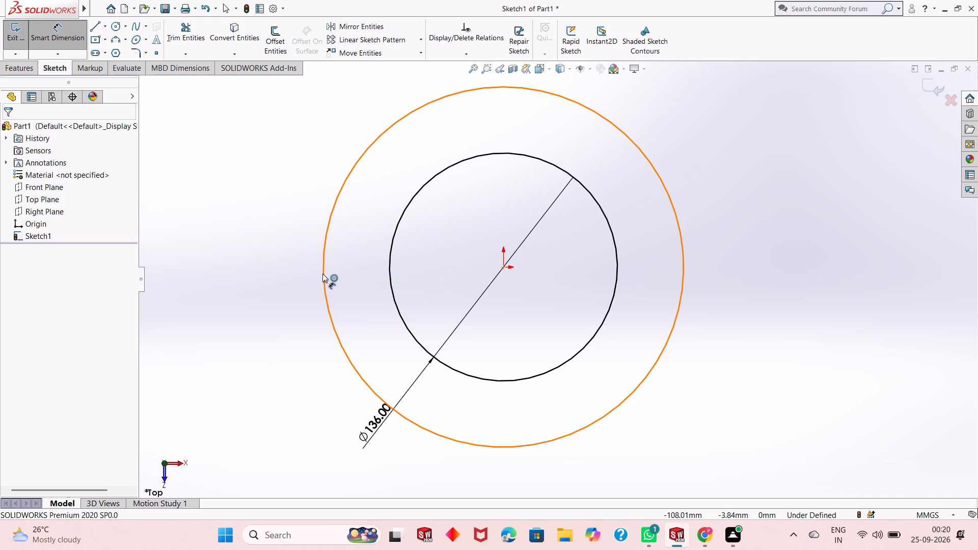
pyautogui.click(322, 273)
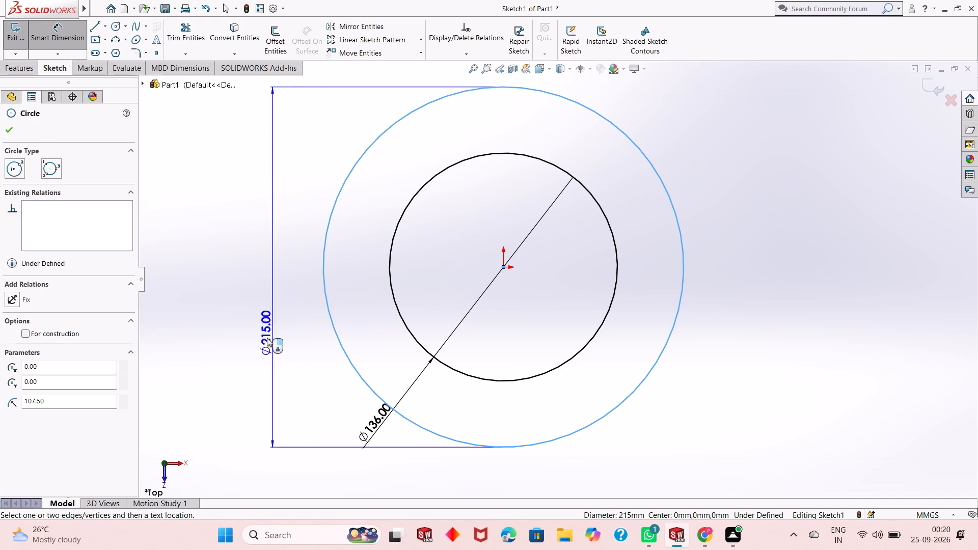
pyautogui.click(247, 357)
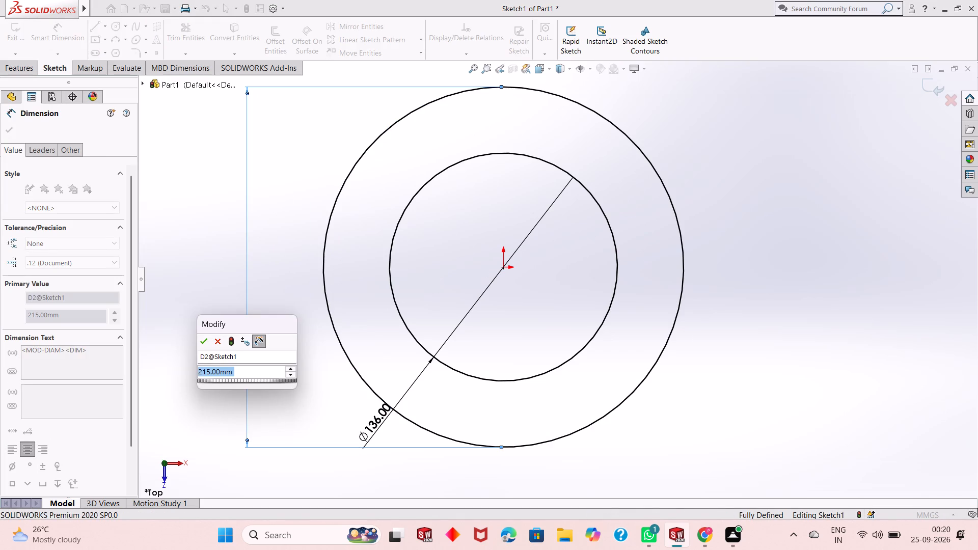
pyautogui.write('180')
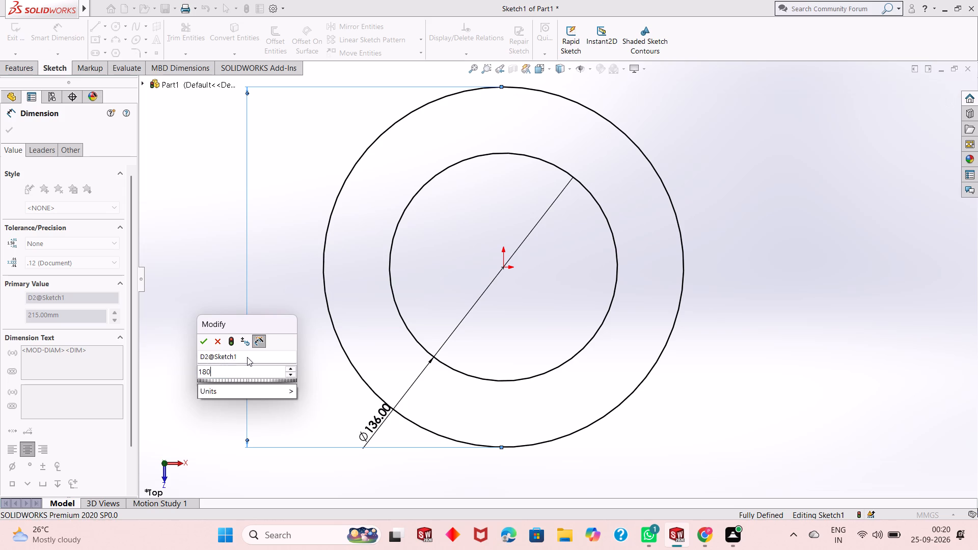
pyautogui.press('Return')
pyautogui.rightClick(278, 269)
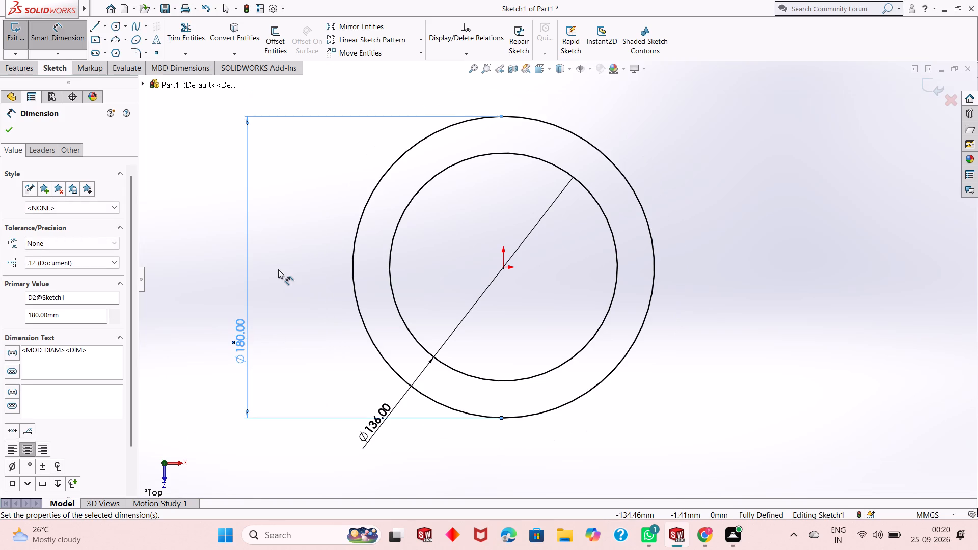
pyautogui.click(303, 299)
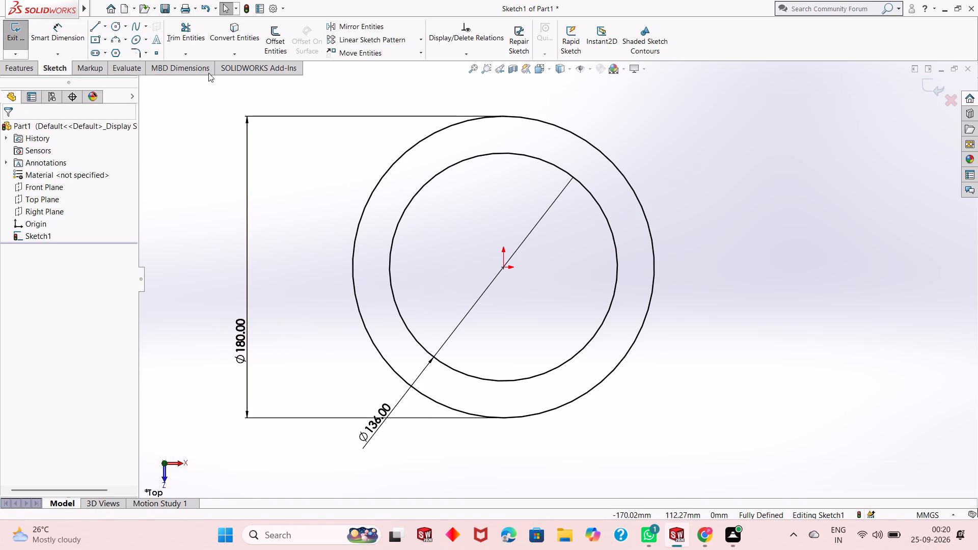
# Sketch a vertical line from the origin down past the 180 mm circle, about 106 mm long.
pyautogui.click(90, 31)
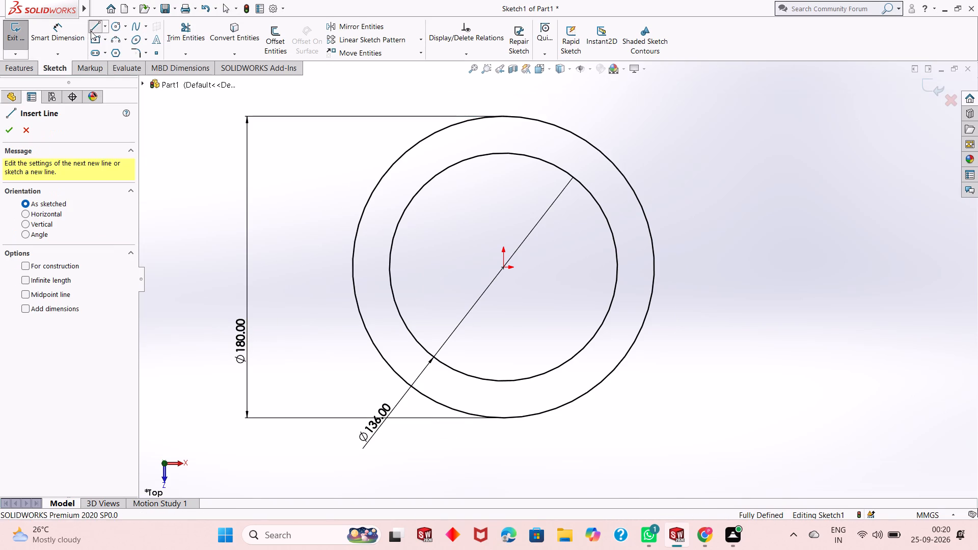
pyautogui.click(505, 270)
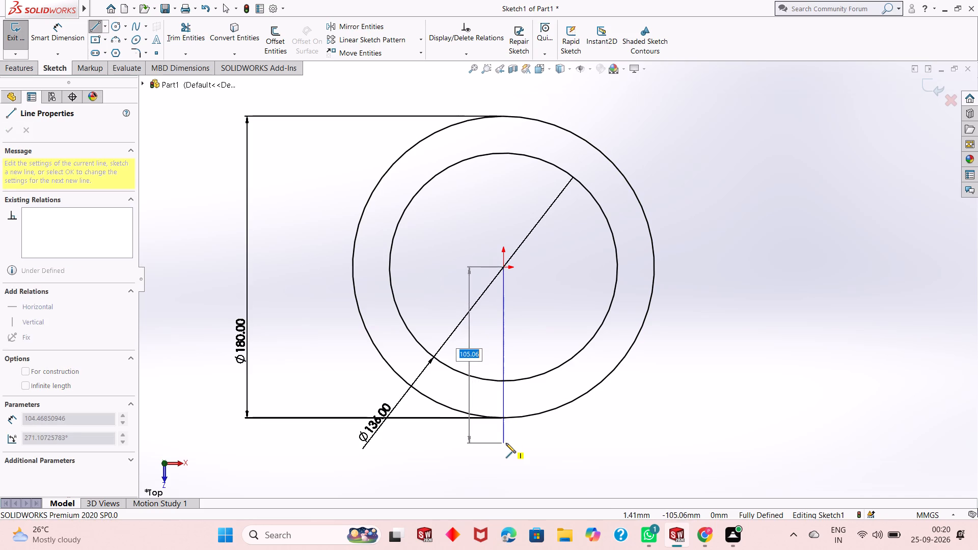
pyautogui.click(505, 445)
pyautogui.rightClick(505, 445)
pyautogui.click(529, 422)
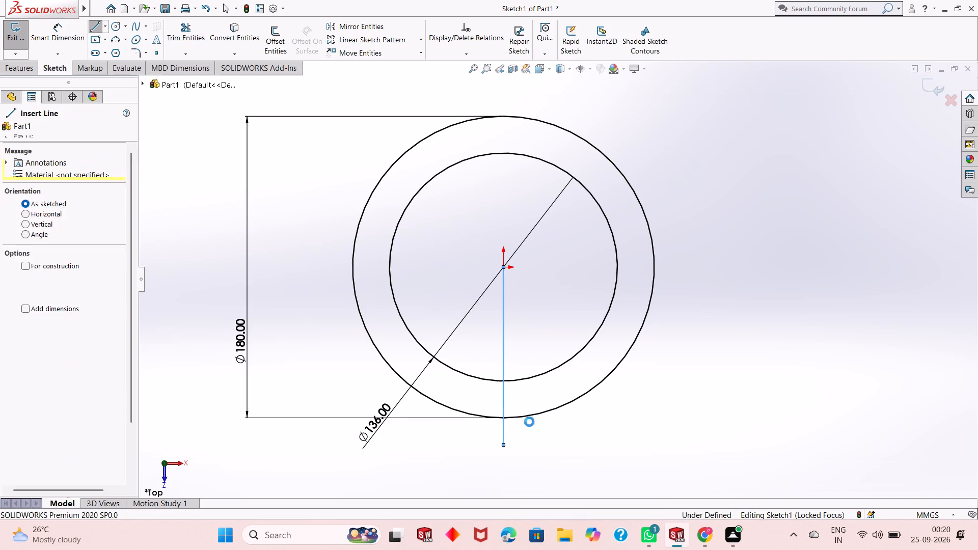
# Sketch a second line from the origin diagonally down to the right past the 180 mm circle, about 112 mm long at 315°.
pyautogui.click(94, 27)
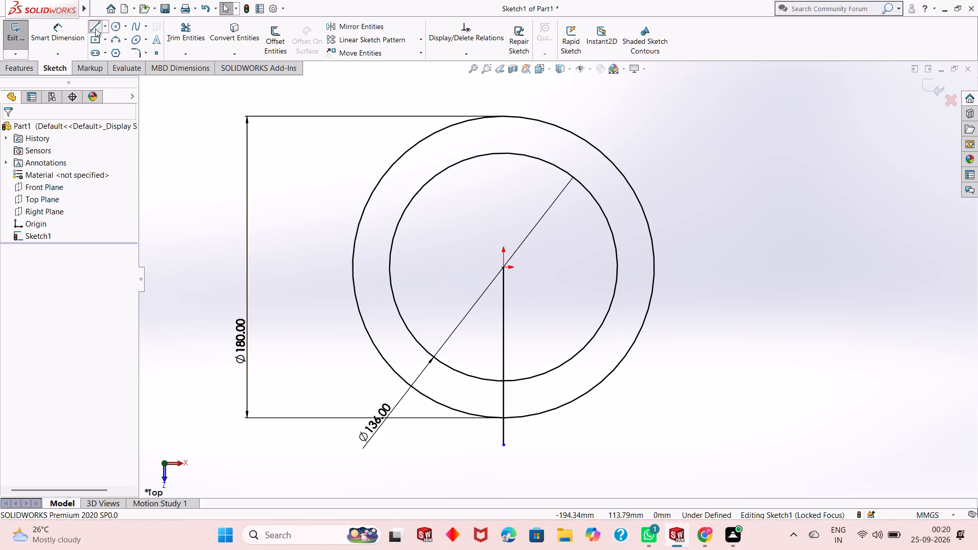
pyautogui.click(504, 268)
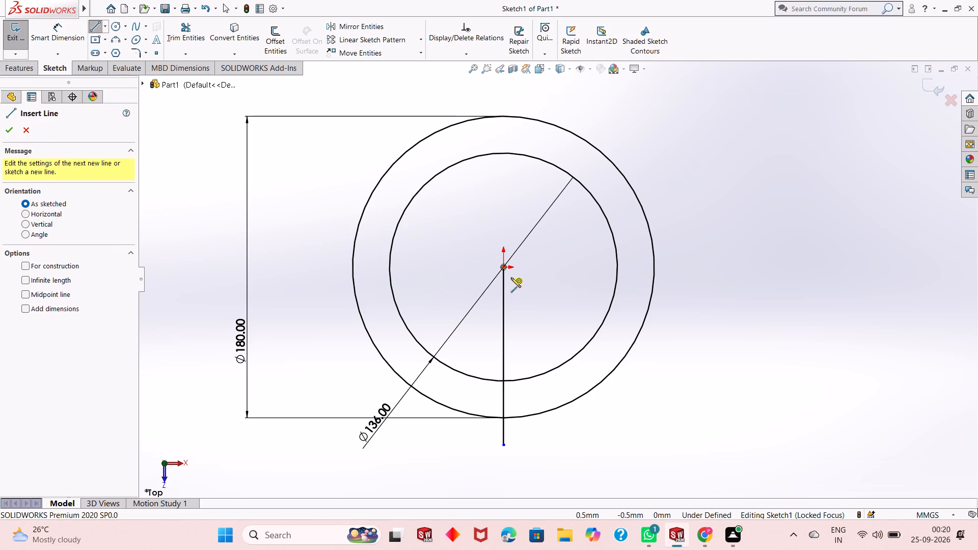
pyautogui.click(638, 398)
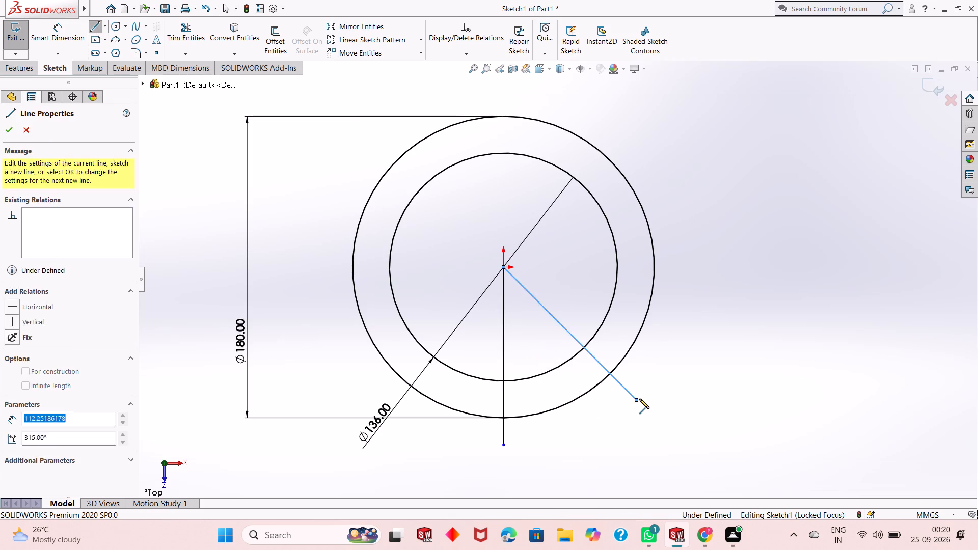
pyautogui.rightClick(639, 399)
pyautogui.click(646, 403)
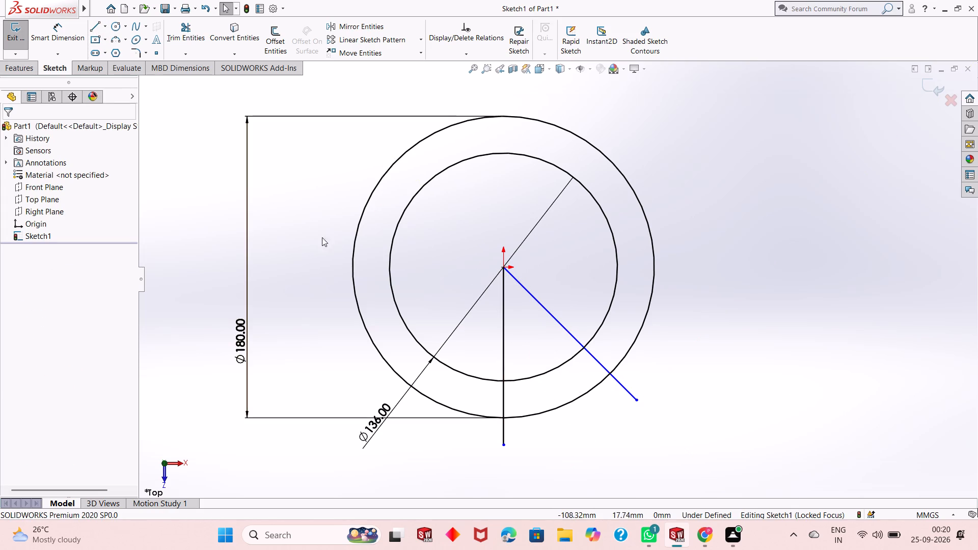
# Dimension the angle between the vertical line and the diagonal line and set it to 60°.
pyautogui.click(48, 41)
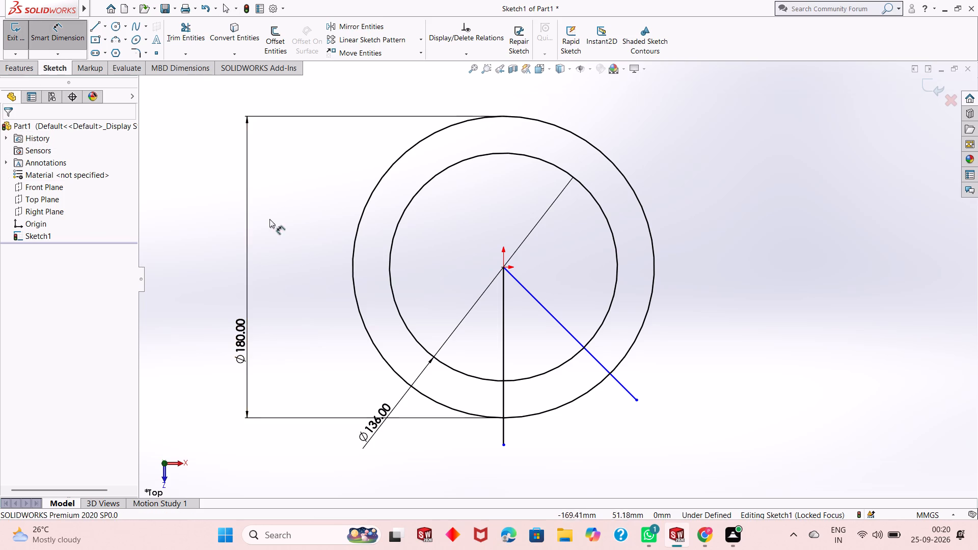
pyautogui.click(501, 327)
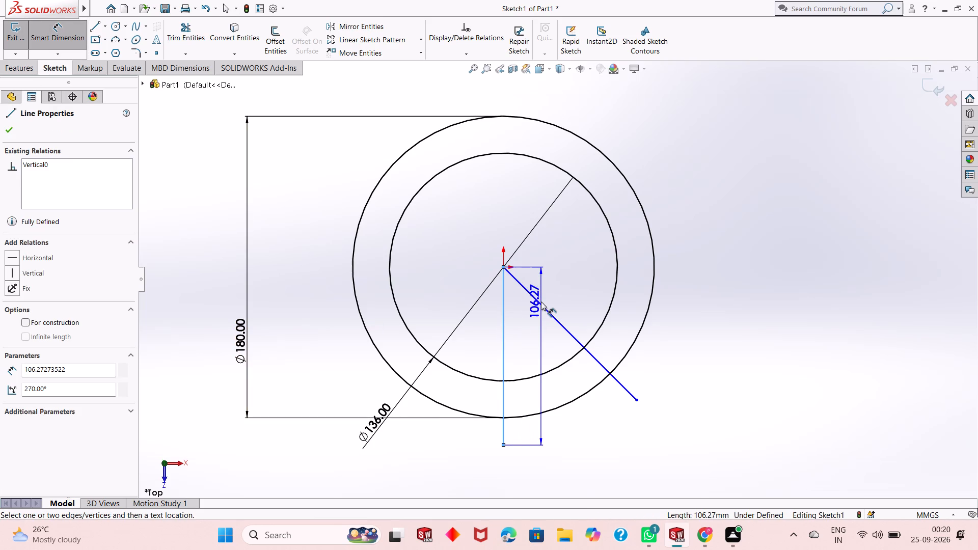
pyautogui.click(542, 306)
pyautogui.click(572, 419)
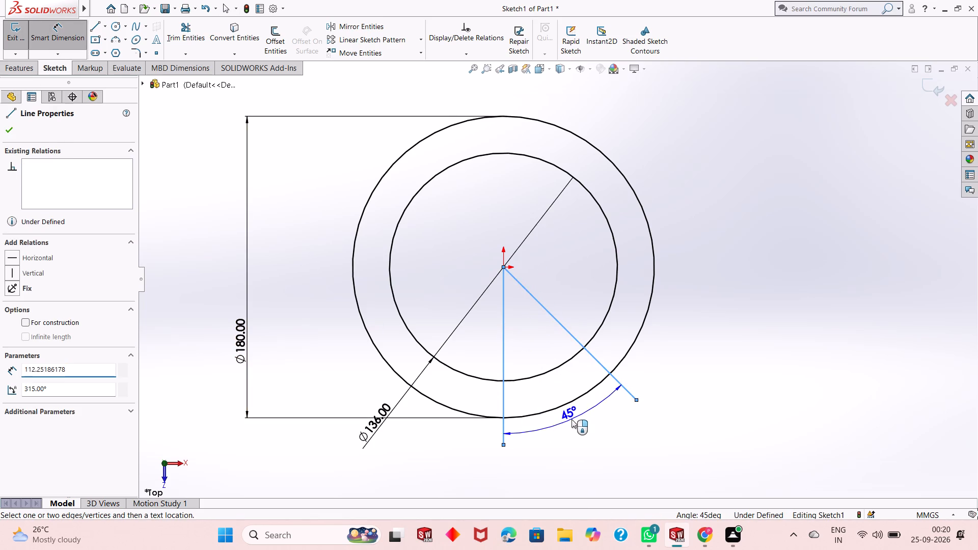
pyautogui.write('60')
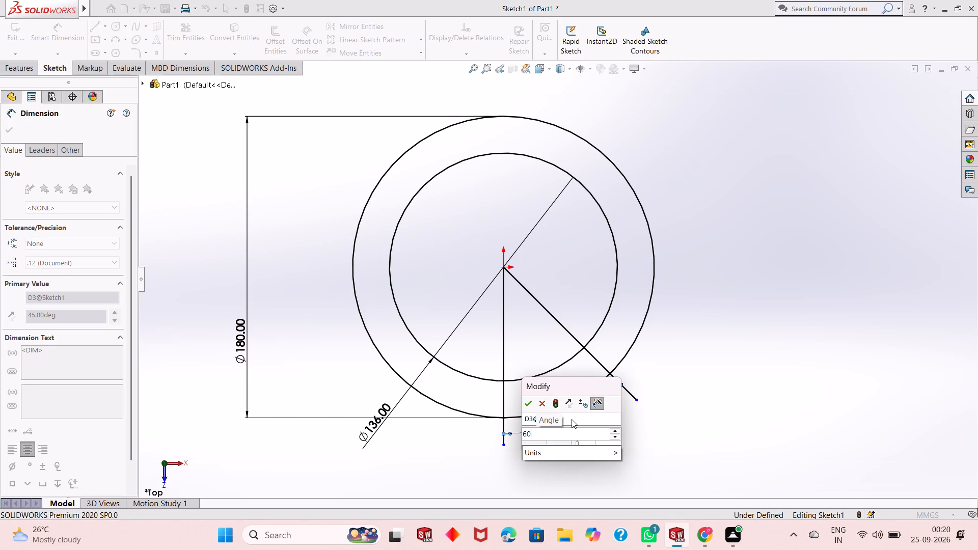
pyautogui.press('Return')
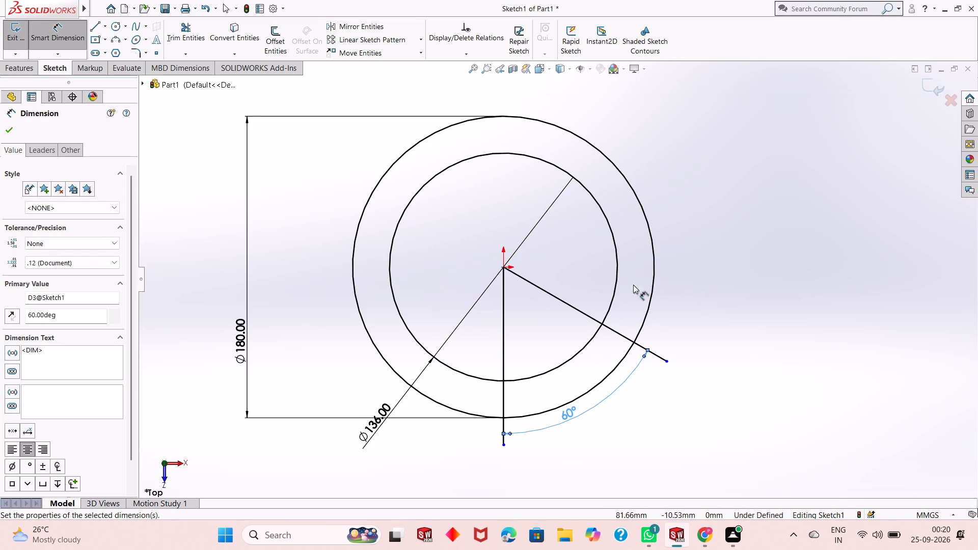
pyautogui.rightClick(679, 204)
pyautogui.click(703, 234)
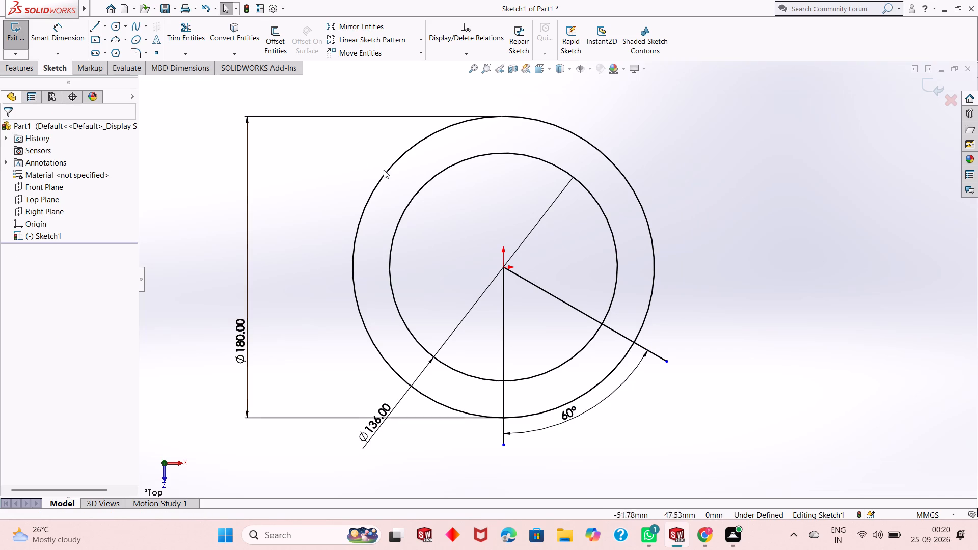
# Sketch a circle centred where the angled line crosses the 180 mm circle, with a radius of about 24.5 mm.
pyautogui.click(122, 30)
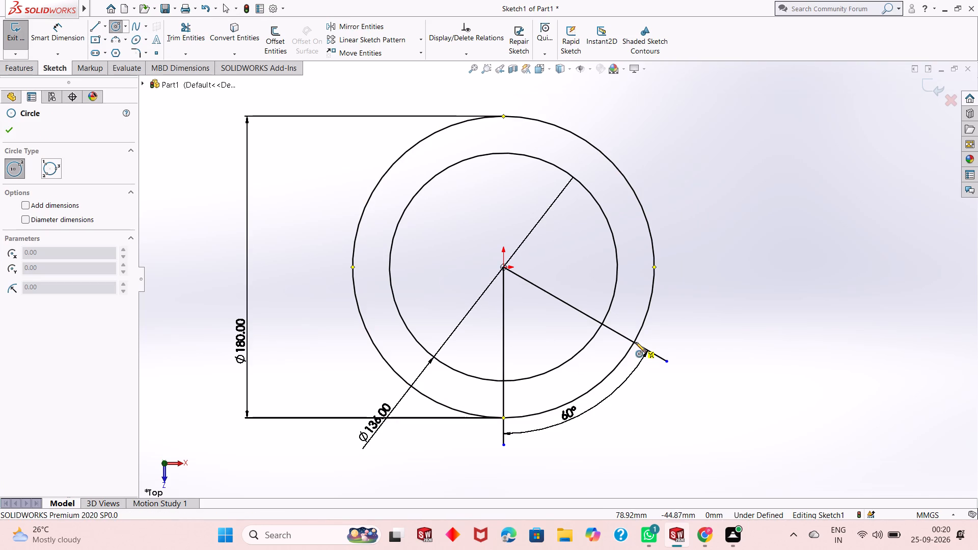
pyautogui.click(633, 342)
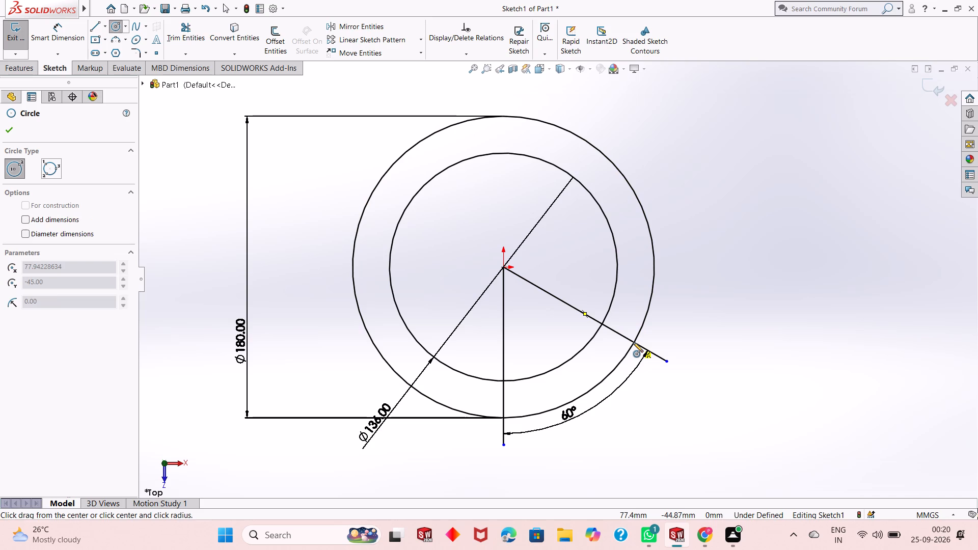
pyautogui.click(637, 383)
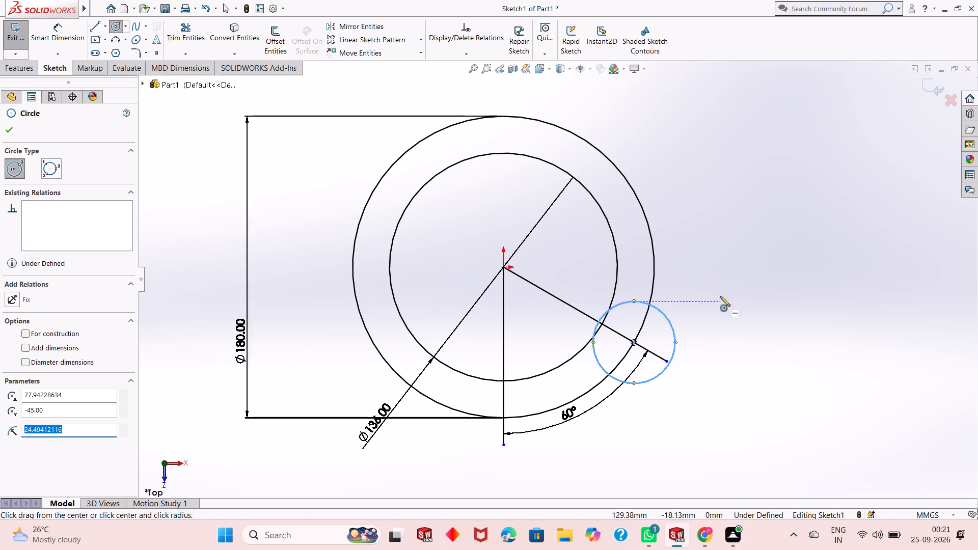
pyautogui.rightClick(704, 265)
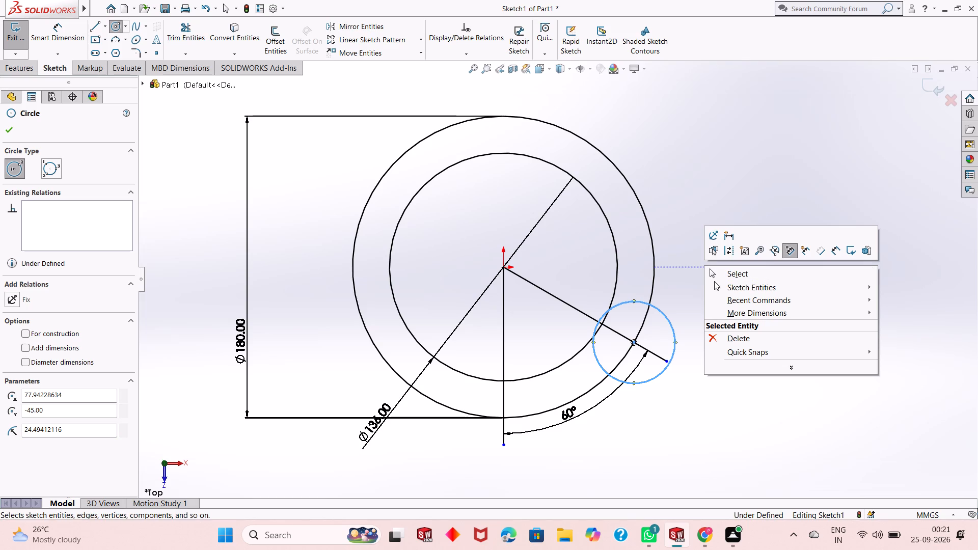
pyautogui.click(725, 274)
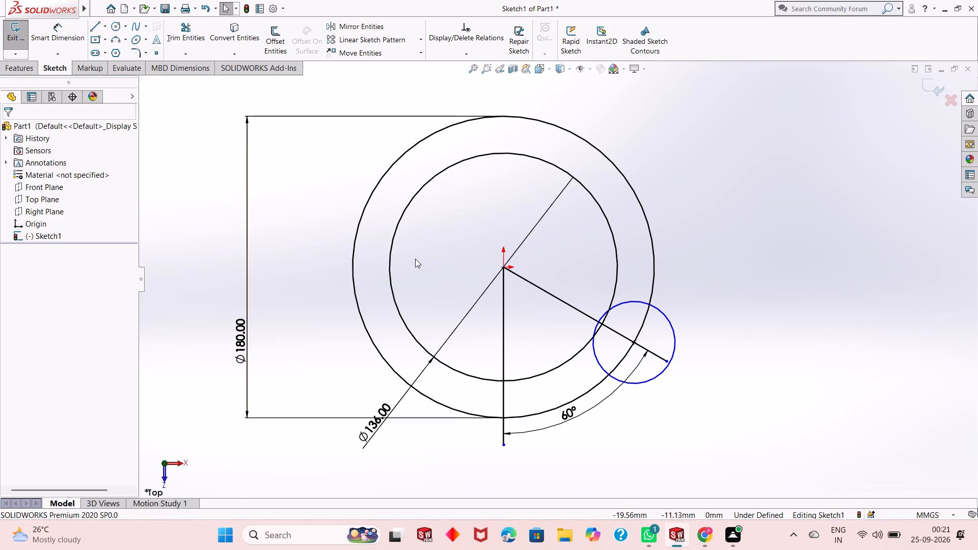
# Dimension the diameter of the circle centred on the angled line and set it to 100 mm.
pyautogui.click(64, 35)
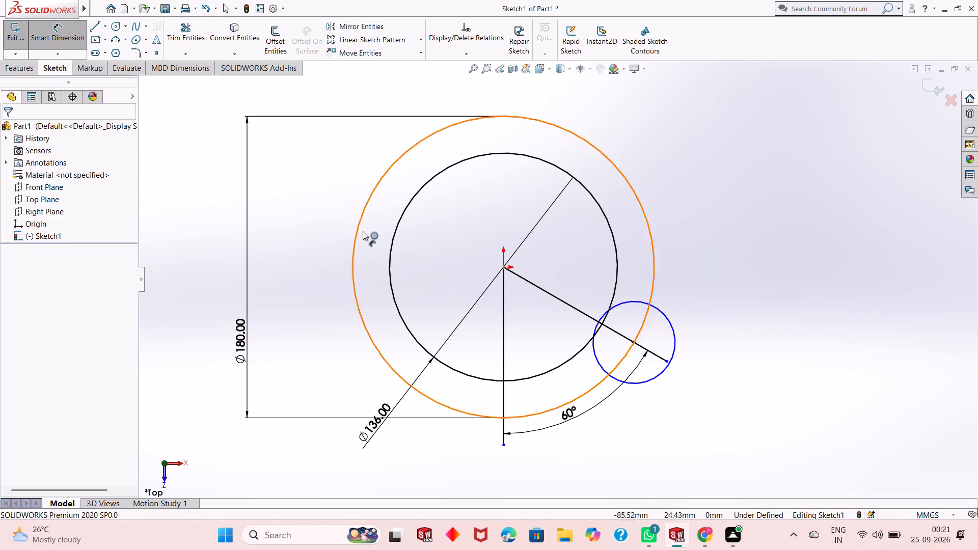
pyautogui.click(651, 380)
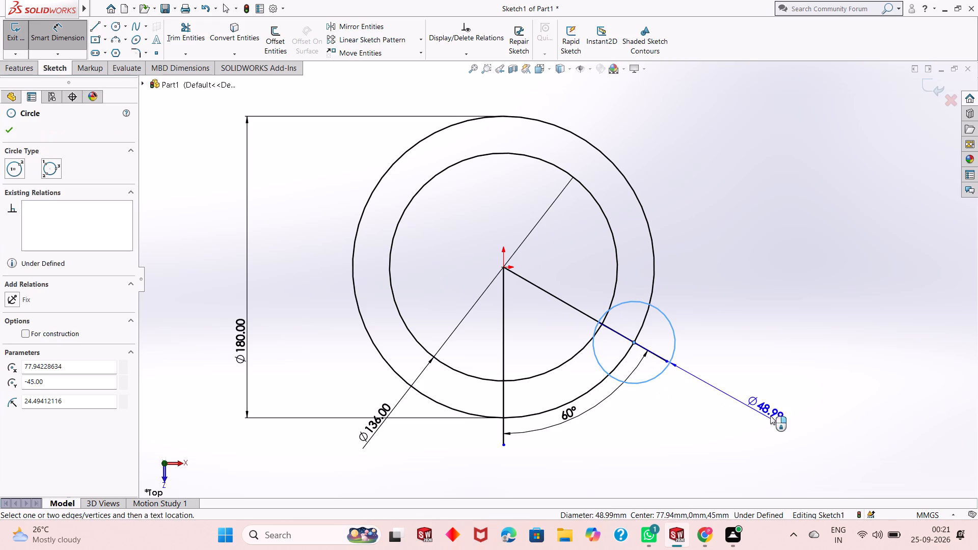
pyautogui.click(772, 416)
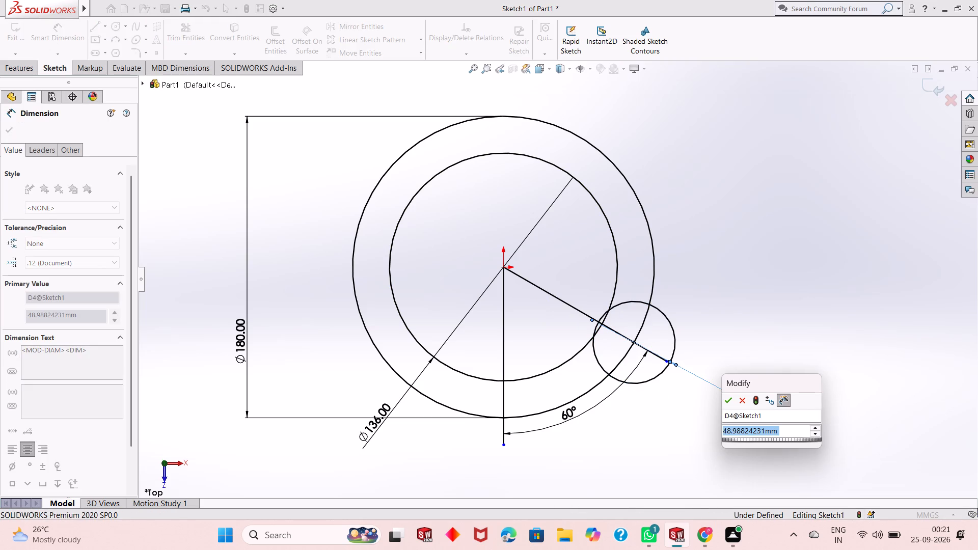
pyautogui.write('100')
pyautogui.press('Return')
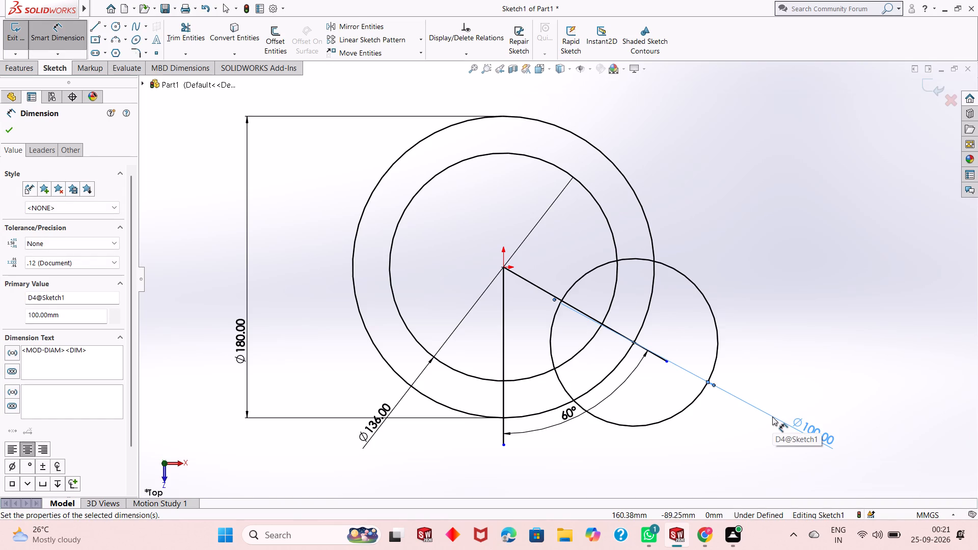
pyautogui.rightClick(734, 210)
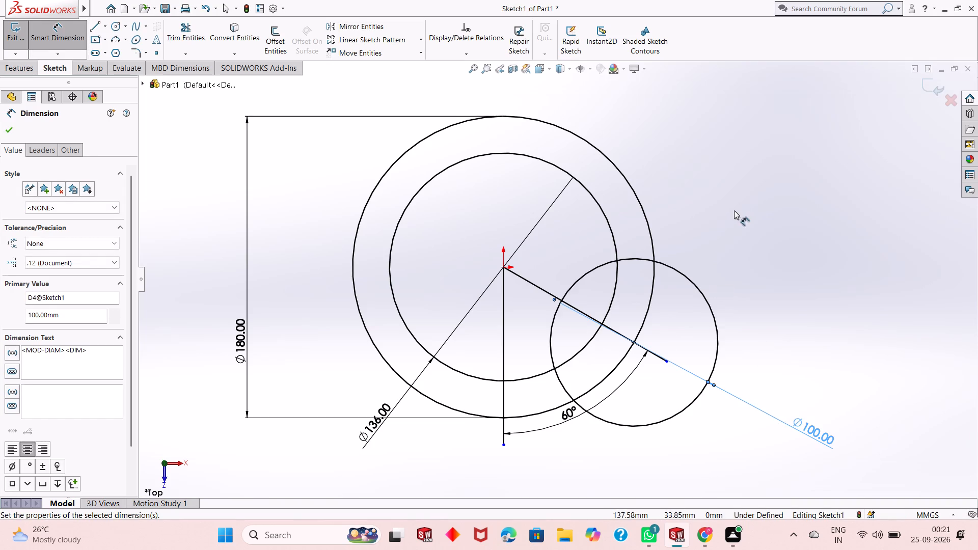
pyautogui.click(763, 240)
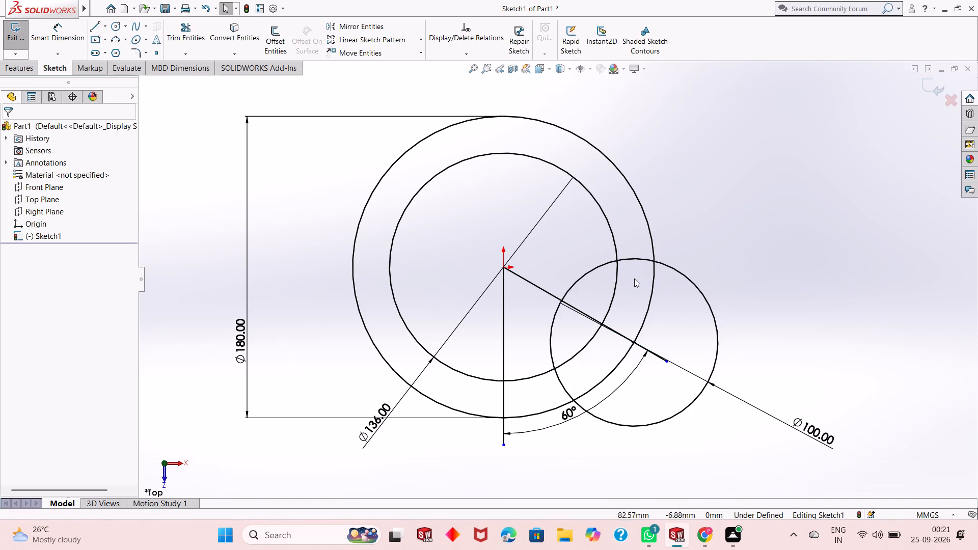
# Circular-pattern the 100 mm circle about the origin with 3 equally spaced instances over 360°.
pyautogui.scroll(-1, 631, 279)
pyautogui.scroll(1, 628, 291)
pyautogui.scroll(-2, 614, 294)
pyautogui.scroll(2, 614, 295)
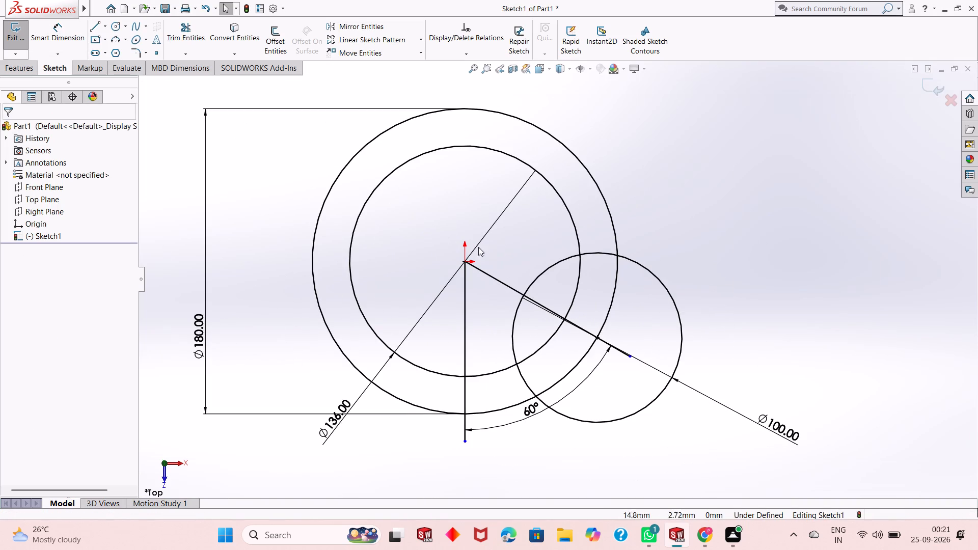
pyautogui.scroll(-2, 537, 339)
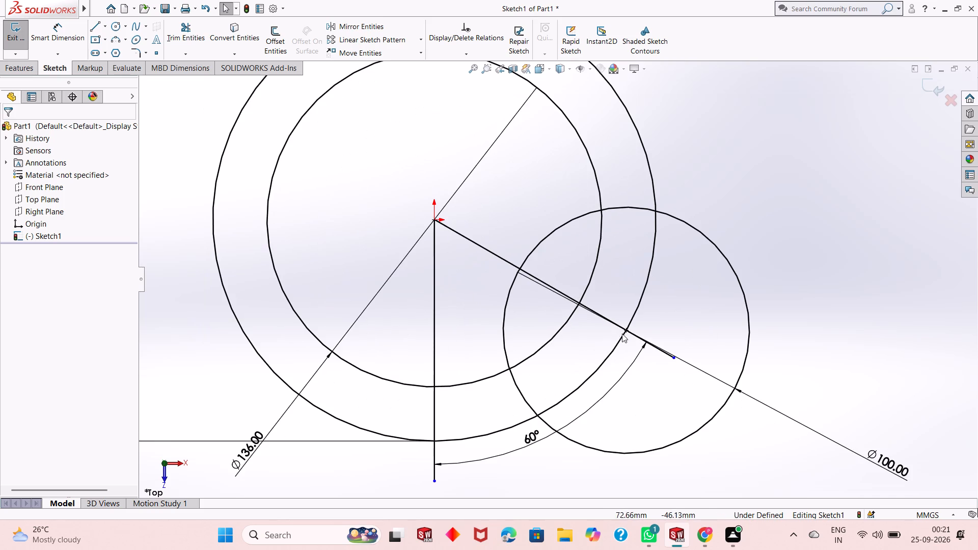
pyautogui.scroll(-3, 704, 345)
pyautogui.scroll(4, 600, 361)
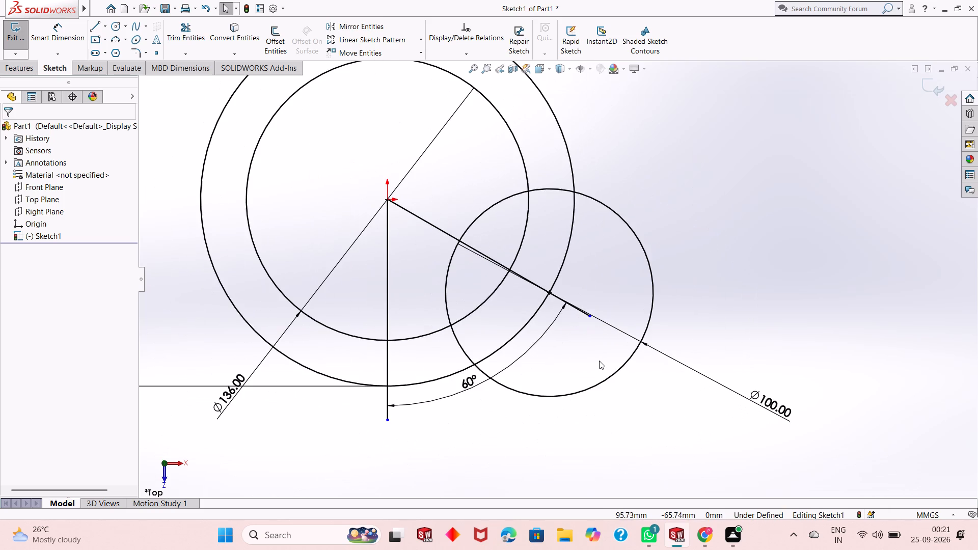
pyautogui.click(624, 219)
pyautogui.scroll(2, 434, 294)
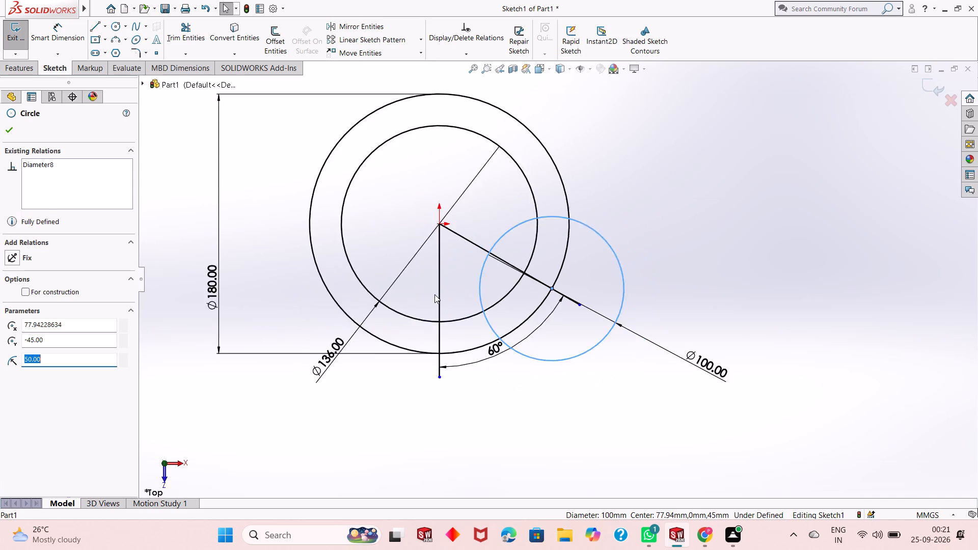
pyautogui.scroll(3, 434, 294)
pyautogui.scroll(-2, 429, 225)
pyautogui.click(421, 40)
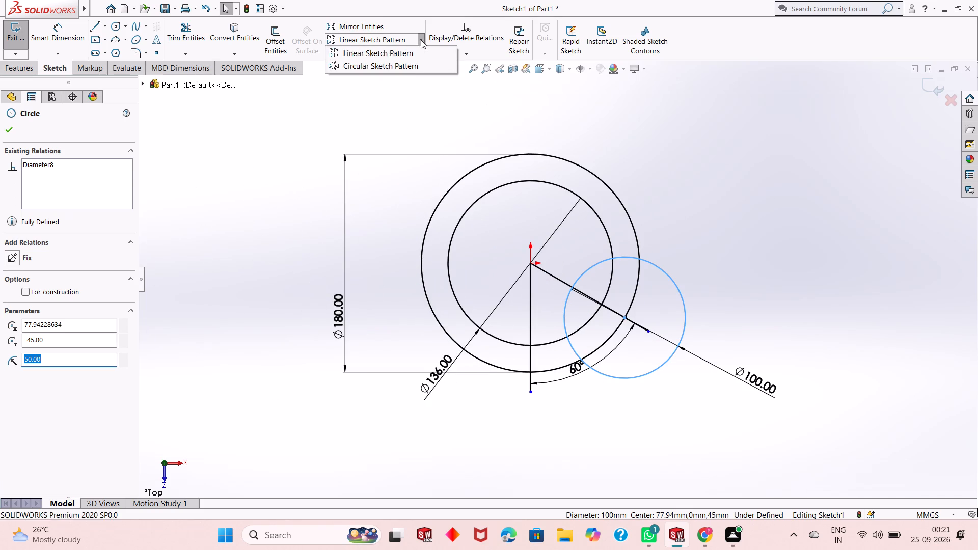
pyautogui.click(414, 67)
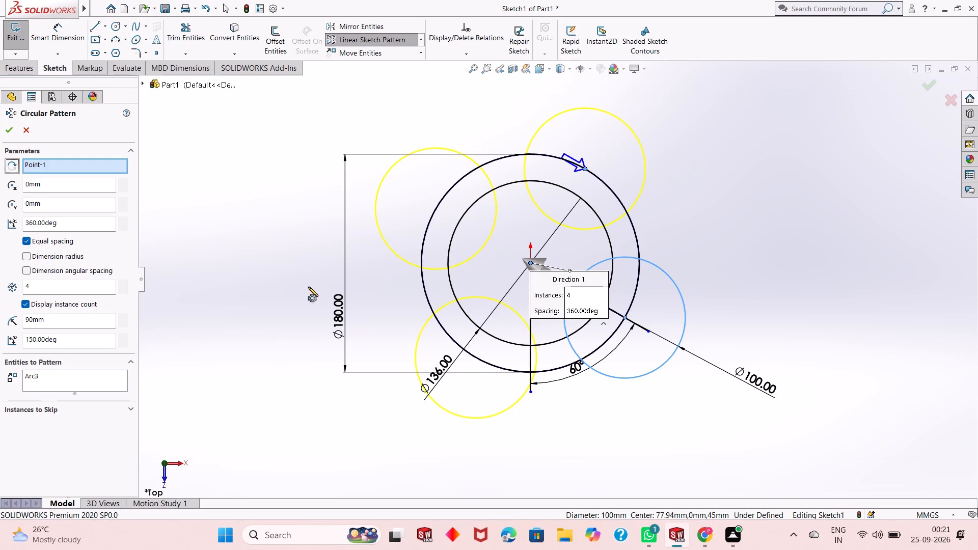
pyautogui.doubleClick(60, 289)
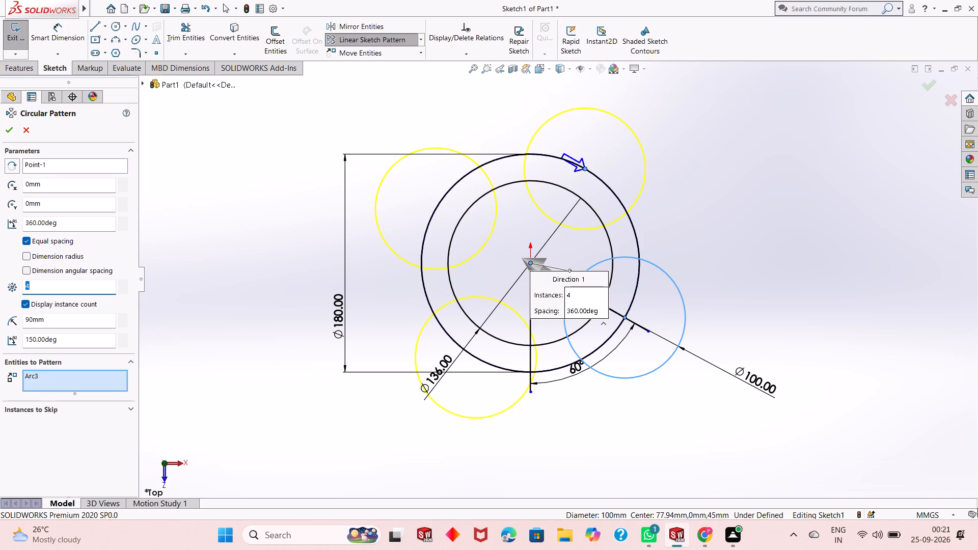
pyautogui.press('3')
pyautogui.press('Return')
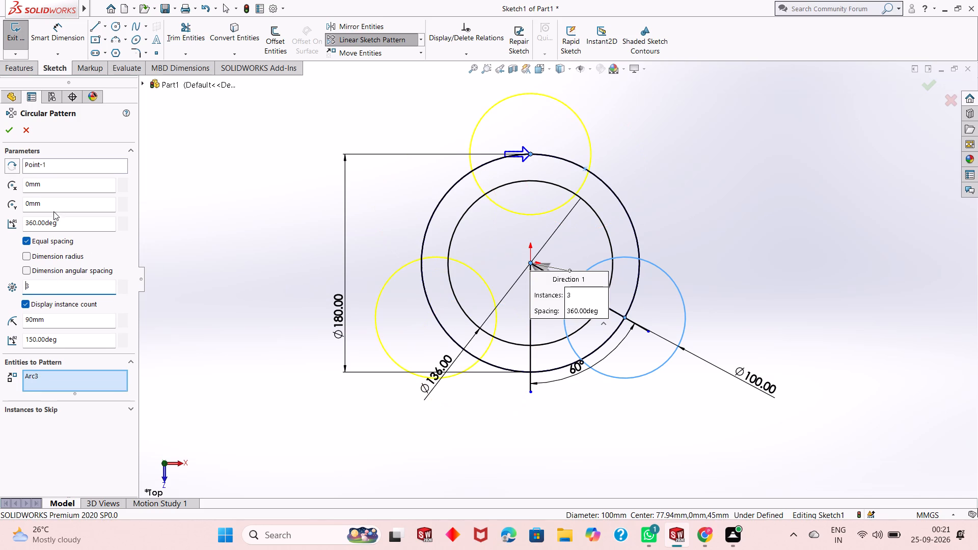
pyautogui.click(14, 130)
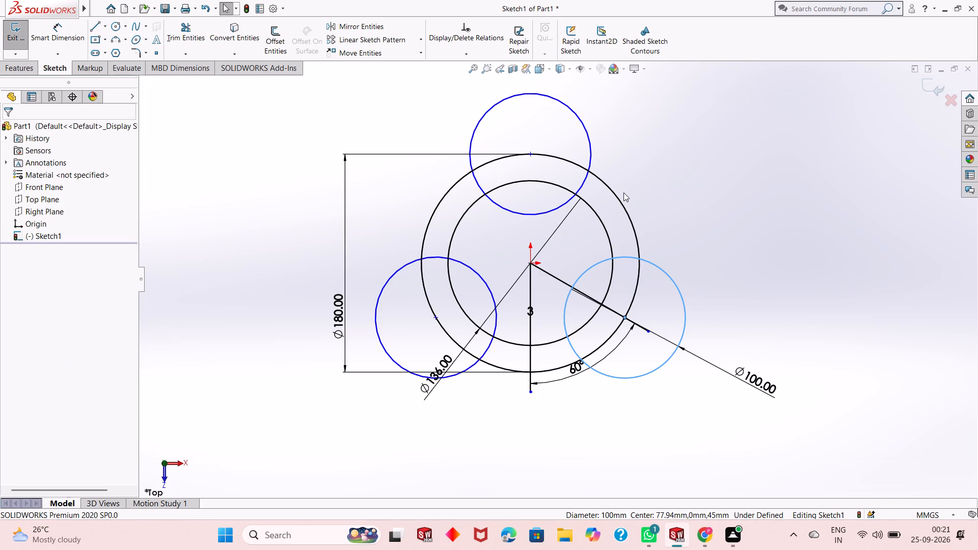
pyautogui.press('Escape')
pyautogui.press('Escape')
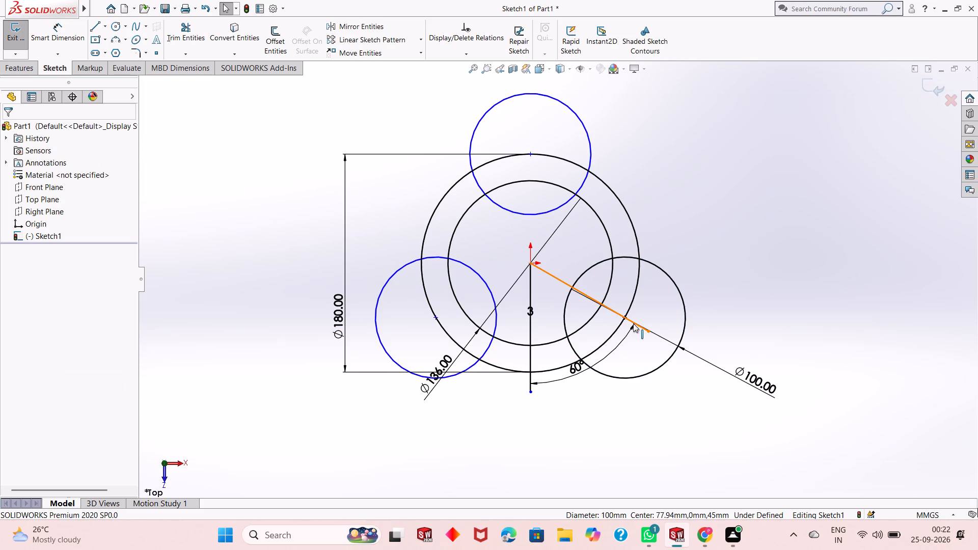
# Delete the vertical line, the angled line and the 180 mm circle from the sketch, along with their associated dimensions.
pyautogui.click(633, 325)
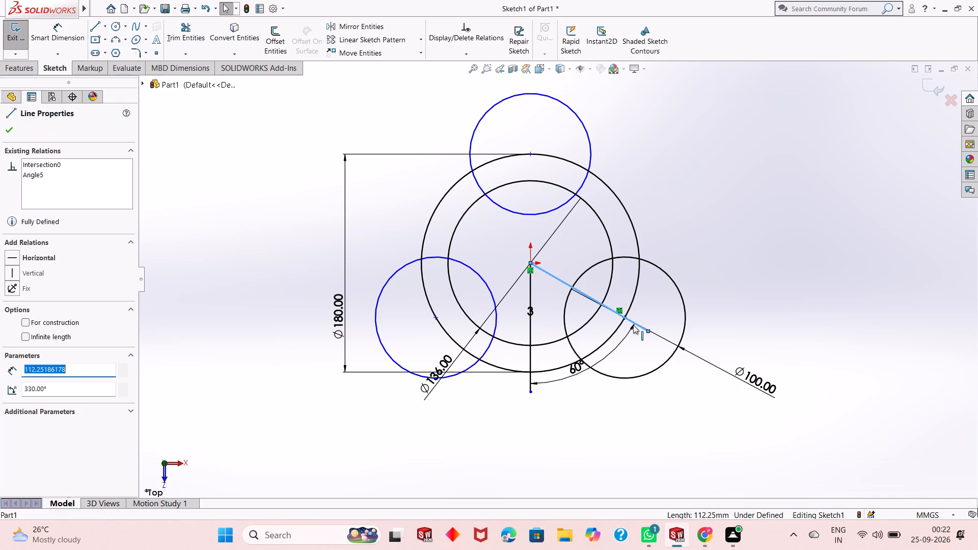
pyautogui.keyDown('ctrl'); pyautogui.click(533, 367); pyautogui.keyUp('ctrl')
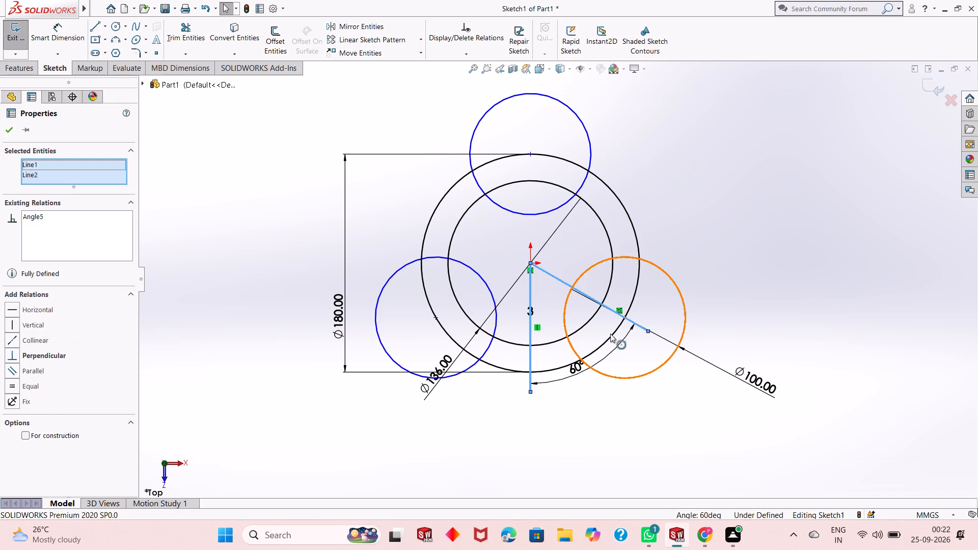
pyautogui.keyDown('ctrl'); pyautogui.click(613, 334); pyautogui.keyUp('ctrl')
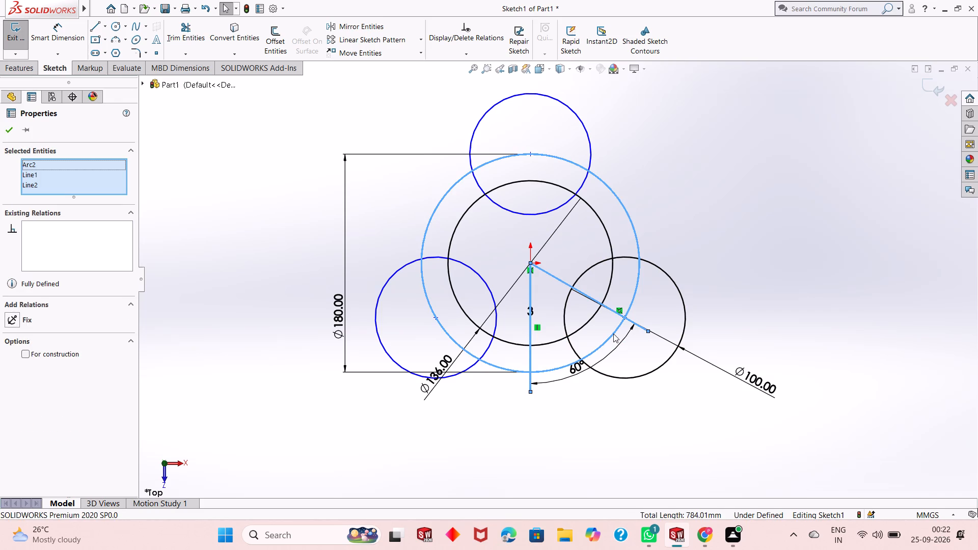
pyautogui.rightClick(666, 175)
pyautogui.click(694, 329)
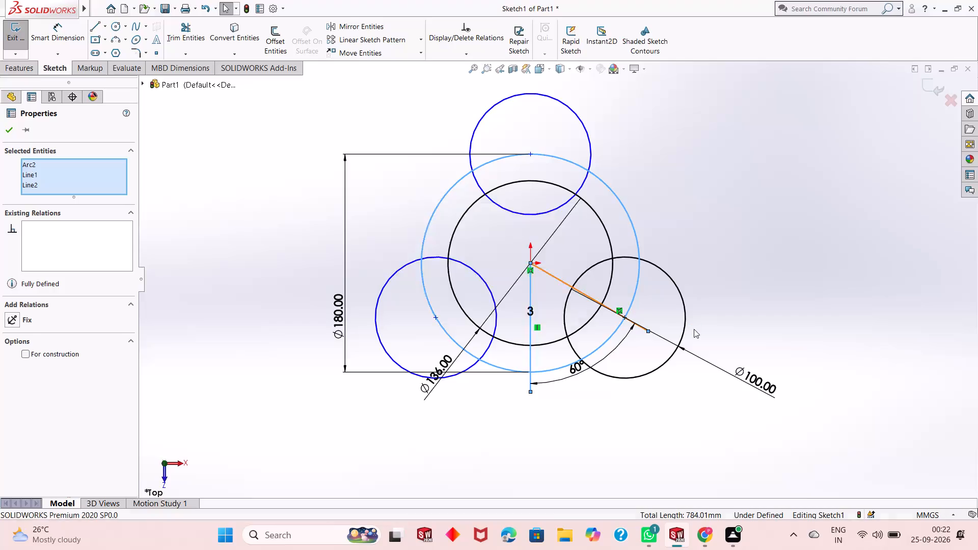
pyautogui.click(418, 268)
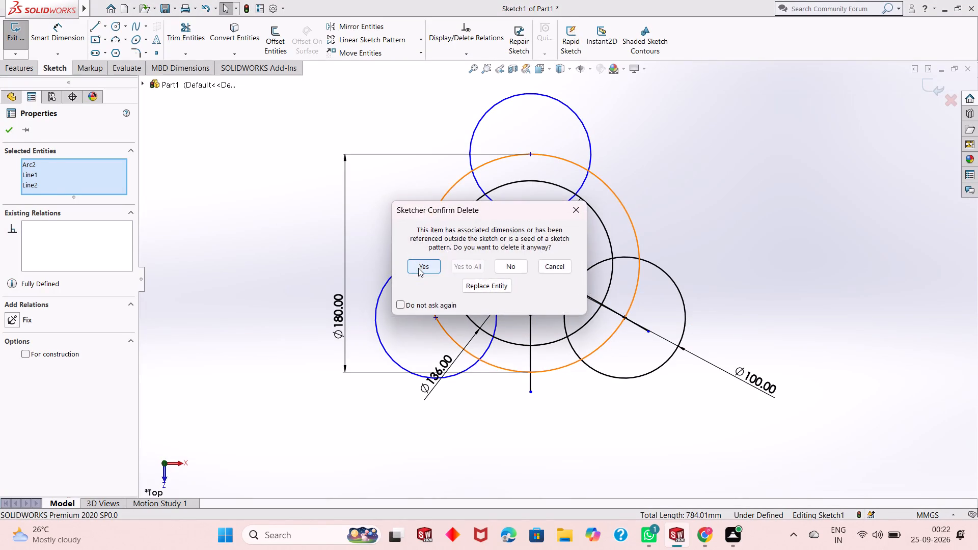
pyautogui.click(418, 268)
pyautogui.scroll(1, 541, 279)
pyautogui.scroll(-2, 541, 279)
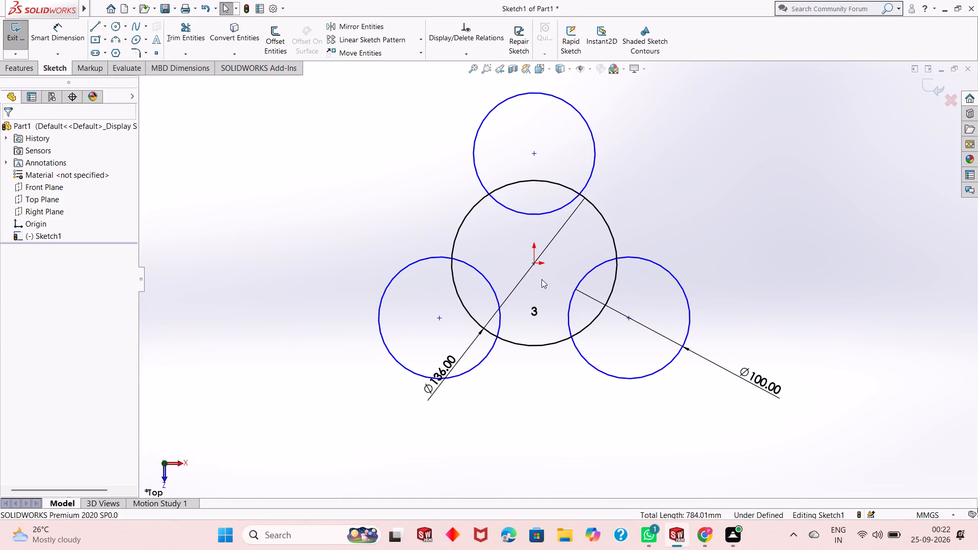
pyautogui.scroll(1, 541, 279)
pyautogui.scroll(-2, 624, 235)
pyautogui.scroll(2, 519, 250)
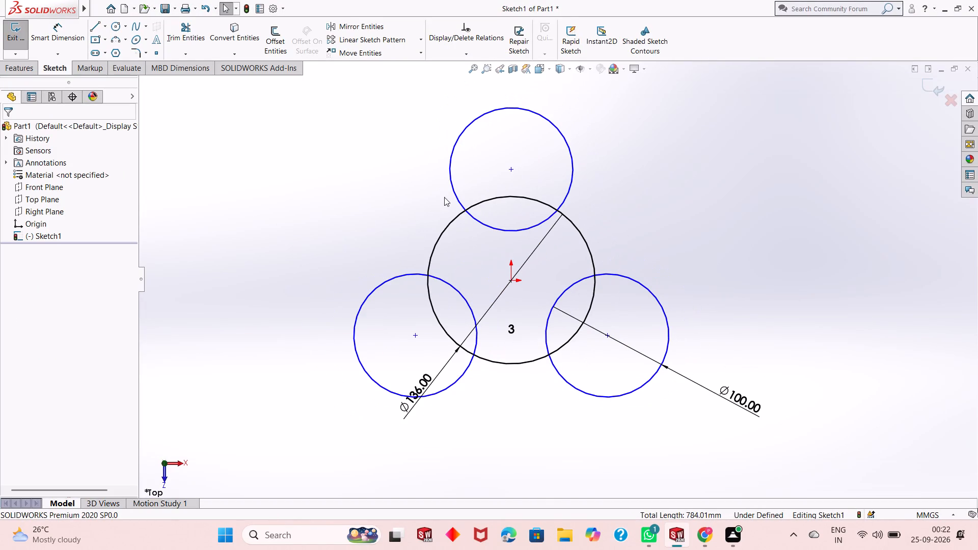
# Dimension the horizontal distance between the origin and the lower-left circle's centre, accepting the current value.
pyautogui.click(49, 41)
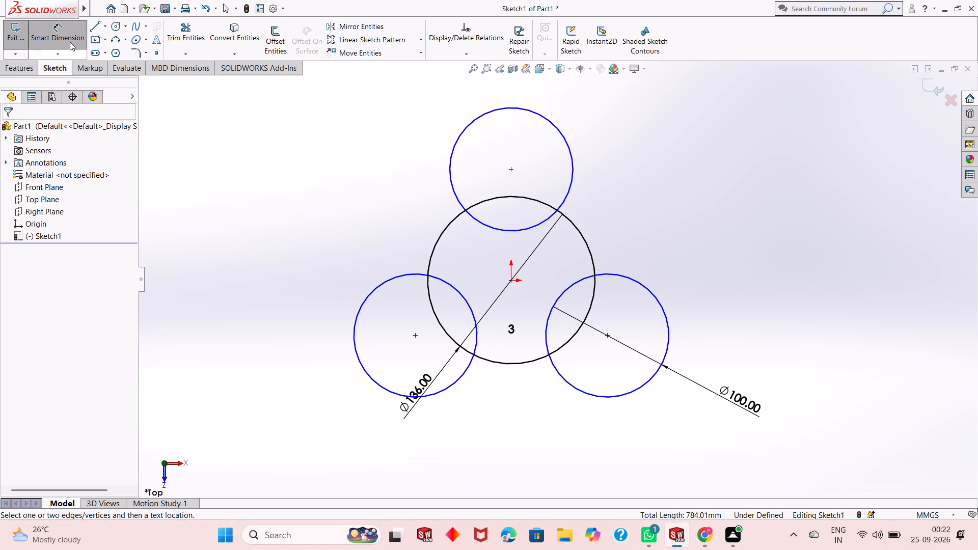
pyautogui.click(510, 283)
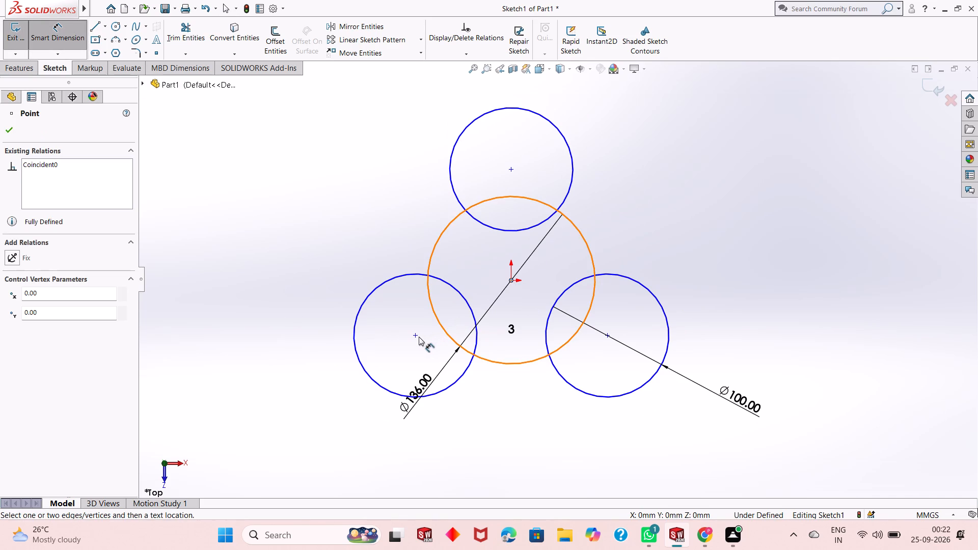
pyautogui.click(416, 338)
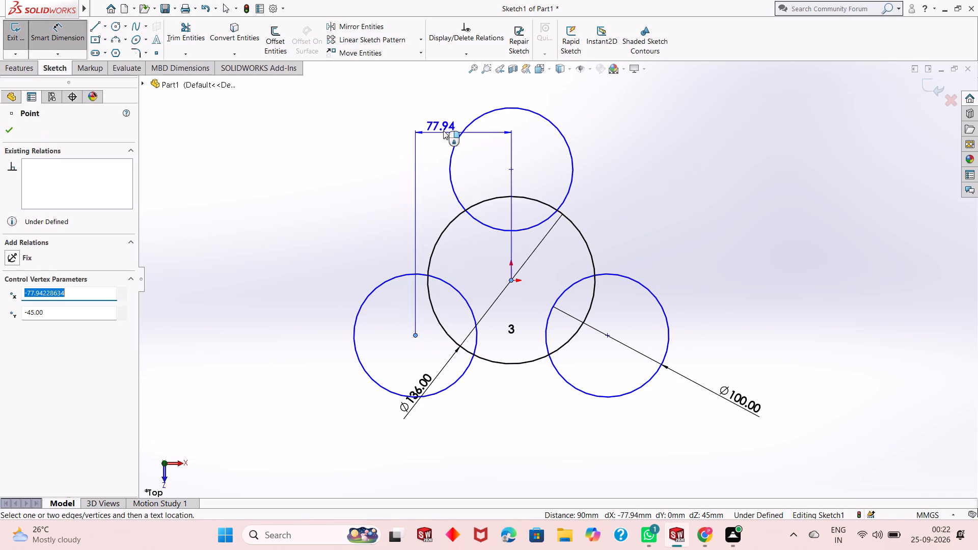
pyautogui.click(456, 94)
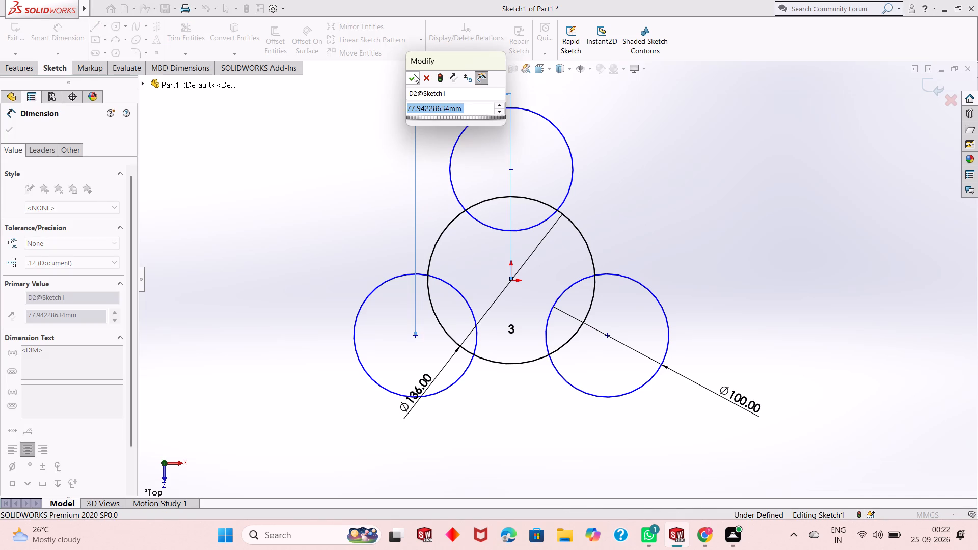
pyautogui.click(414, 74)
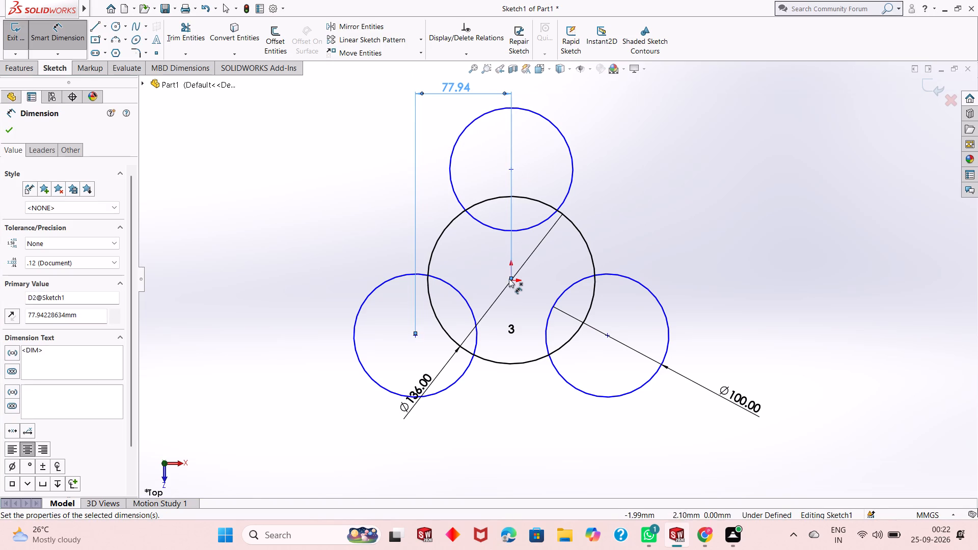
# Dimension the vertical distance between the origin and the lower-right circle's centre, accepting the current value.
pyautogui.click(512, 283)
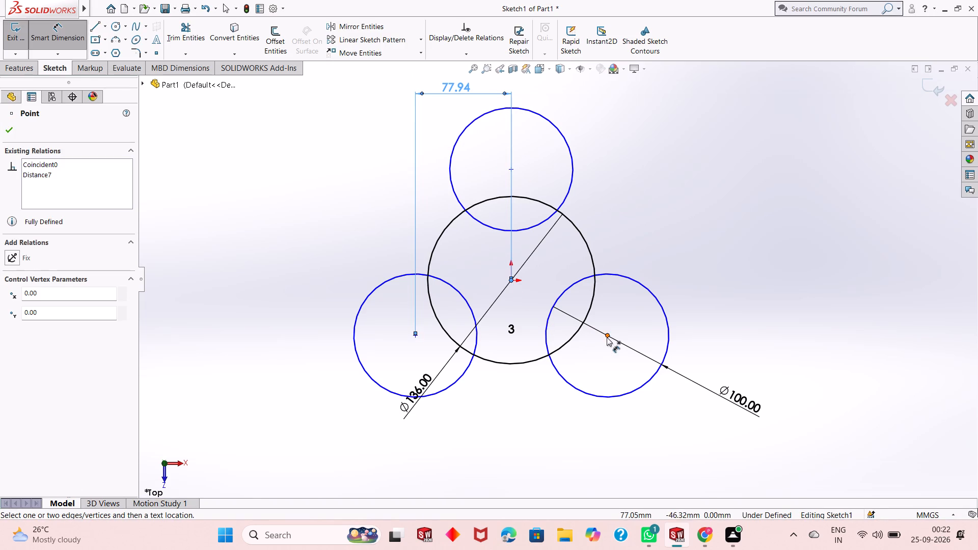
pyautogui.click(607, 337)
pyautogui.click(754, 317)
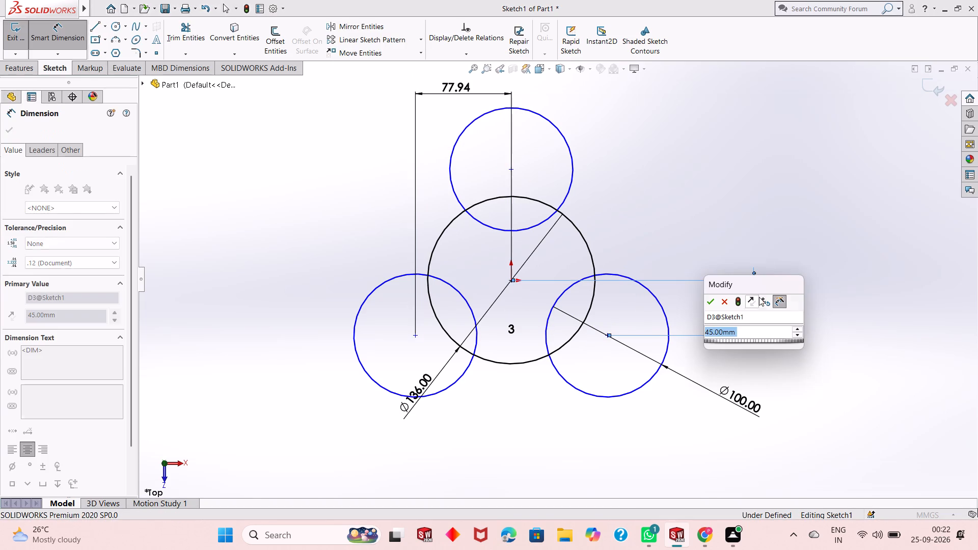
pyautogui.click(709, 299)
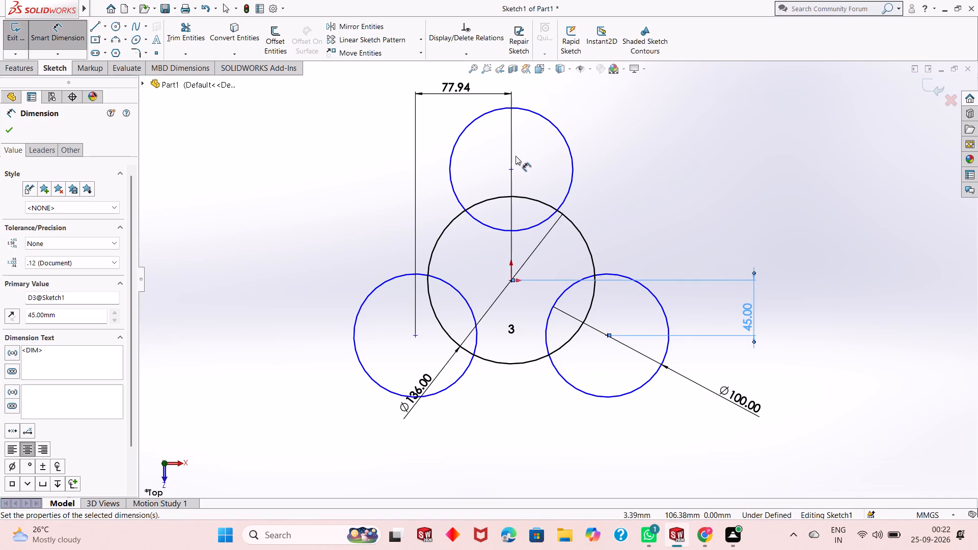
# Dimension the vertical distance between the origin and the top circle's centre, accepting the current value.
pyautogui.click(514, 173)
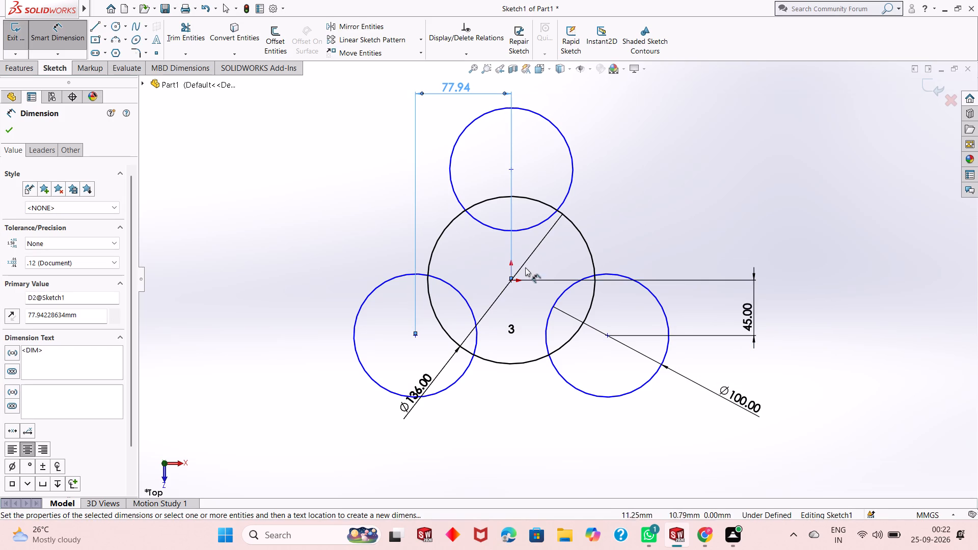
pyautogui.click(510, 282)
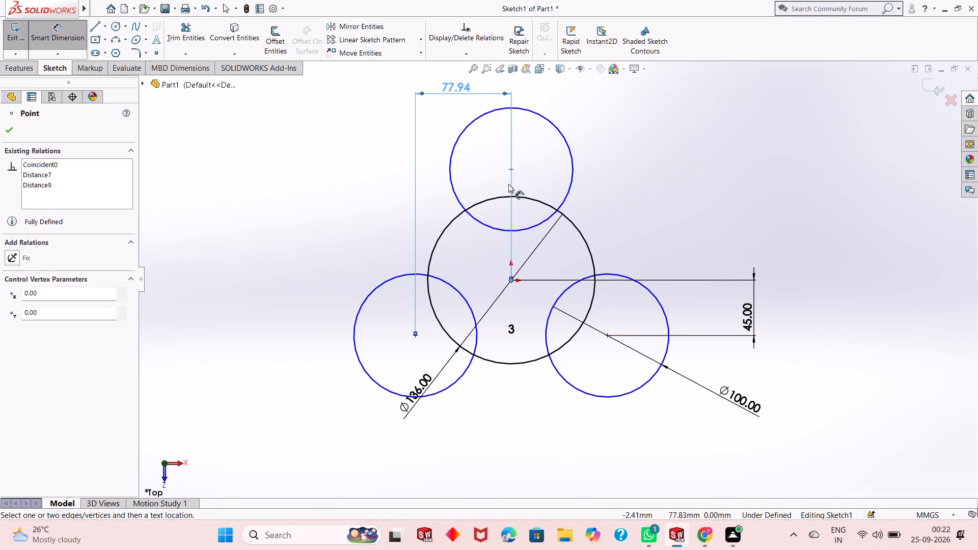
pyautogui.click(513, 172)
pyautogui.click(722, 176)
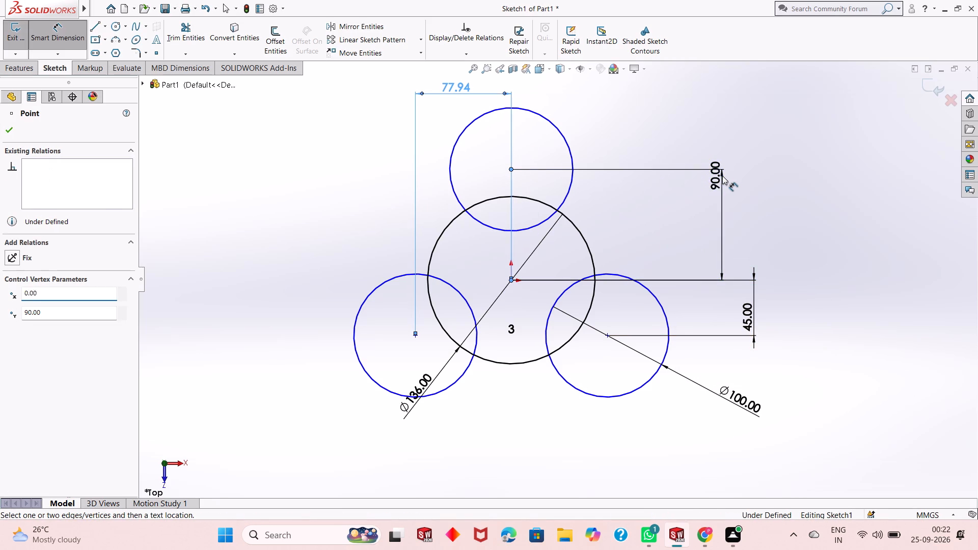
pyautogui.click(674, 160)
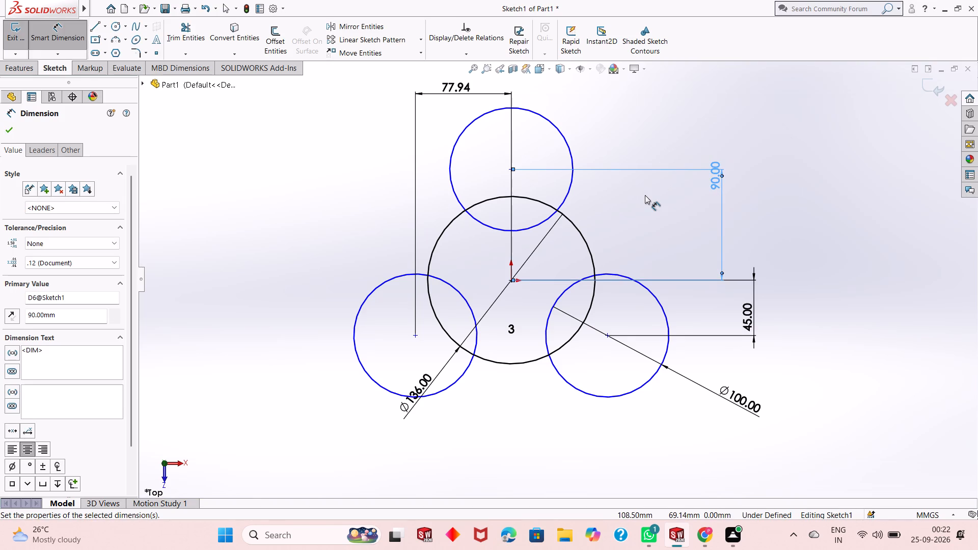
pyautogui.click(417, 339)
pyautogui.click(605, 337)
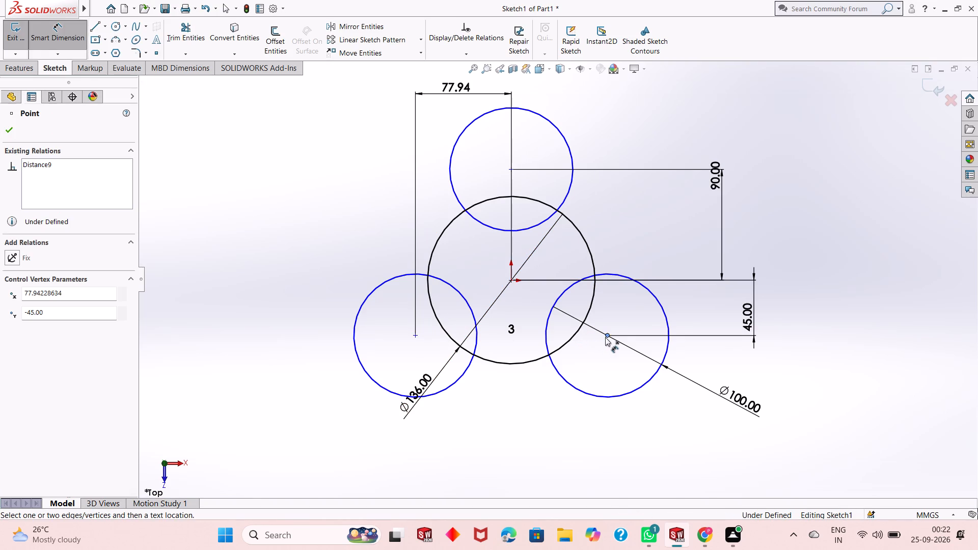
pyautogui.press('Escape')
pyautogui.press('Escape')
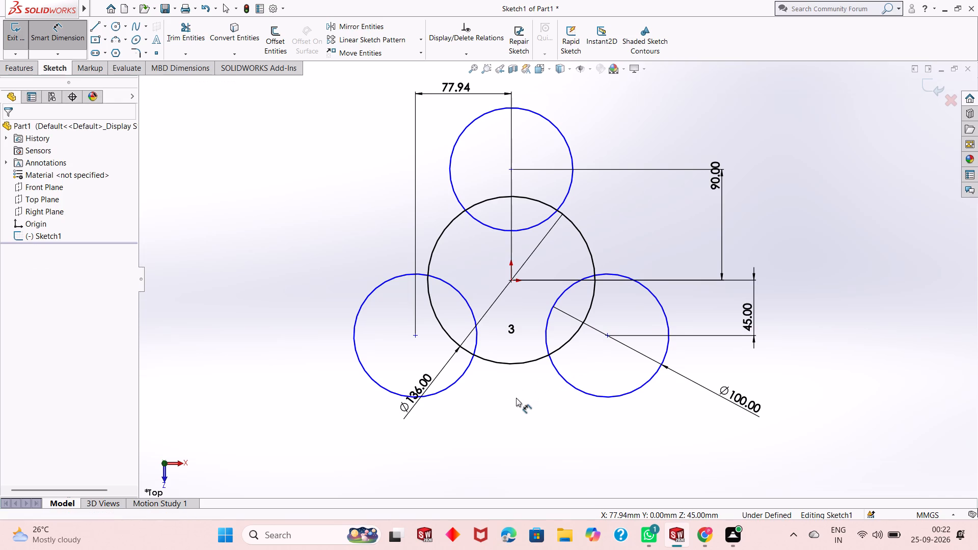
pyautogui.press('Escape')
# Dimension the horizontal distance between the centres of the two lower circles below the profile, accepting the current value.
pyautogui.click(41, 36)
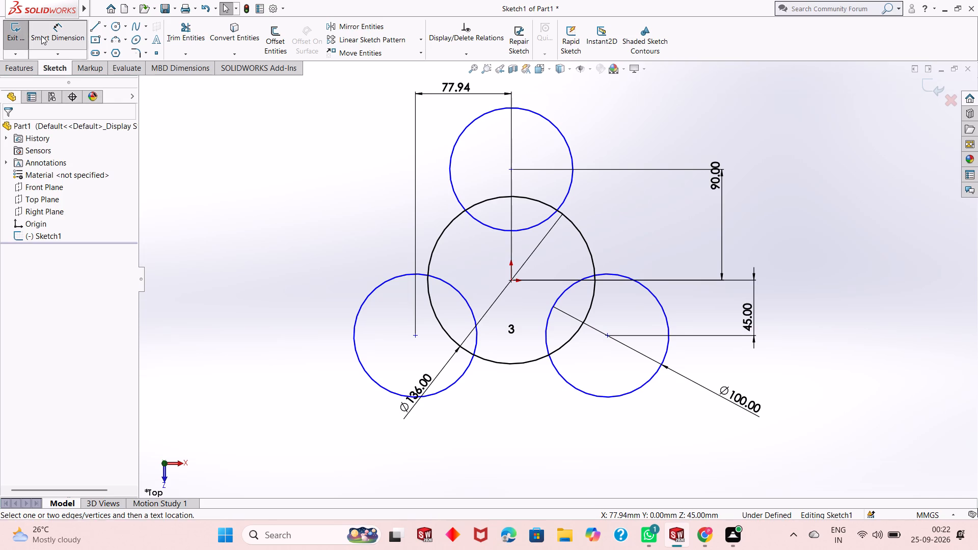
pyautogui.click(415, 337)
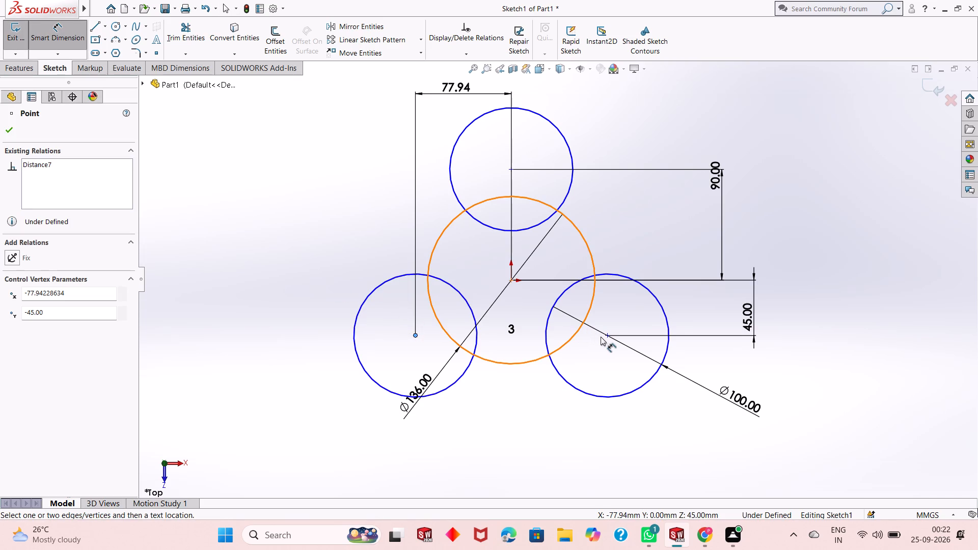
pyautogui.click(607, 335)
pyautogui.click(519, 419)
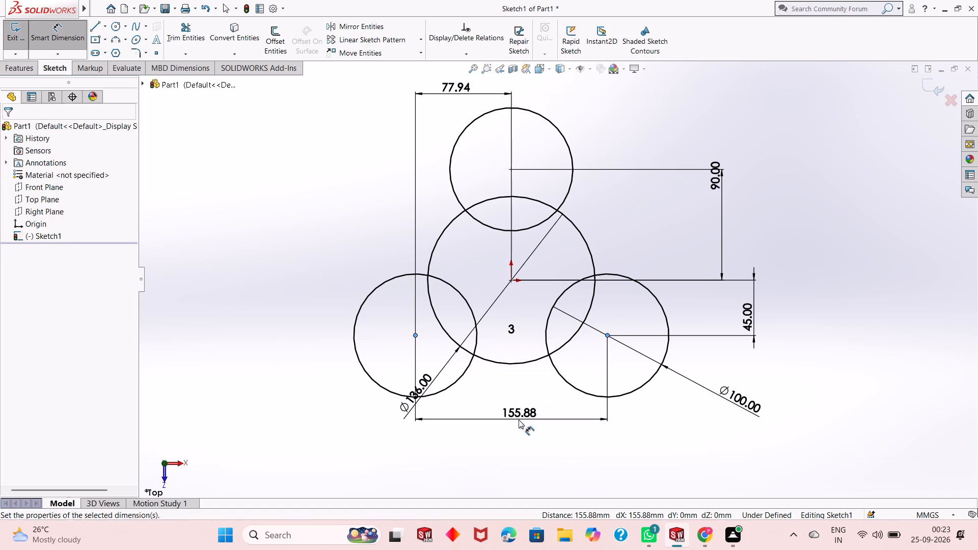
pyautogui.press('Return')
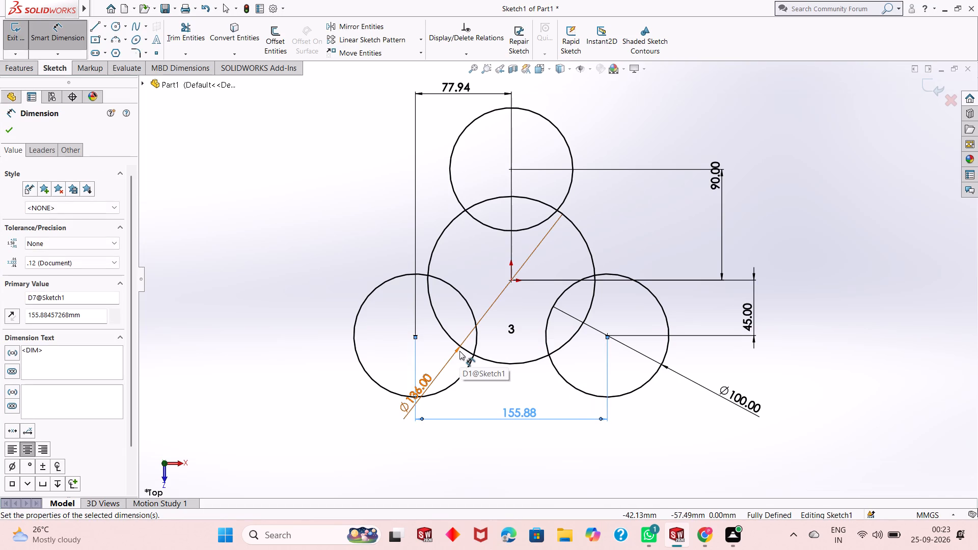
# Leave the Smart Dimension tool and examine the dimensioned four-circle sketch, finishing with a view normal to the sketch plane.
pyautogui.scroll(-2, 459, 346)
pyautogui.scroll(4, 461, 324)
pyautogui.scroll(-4, 714, 233)
pyautogui.scroll(1, 407, 300)
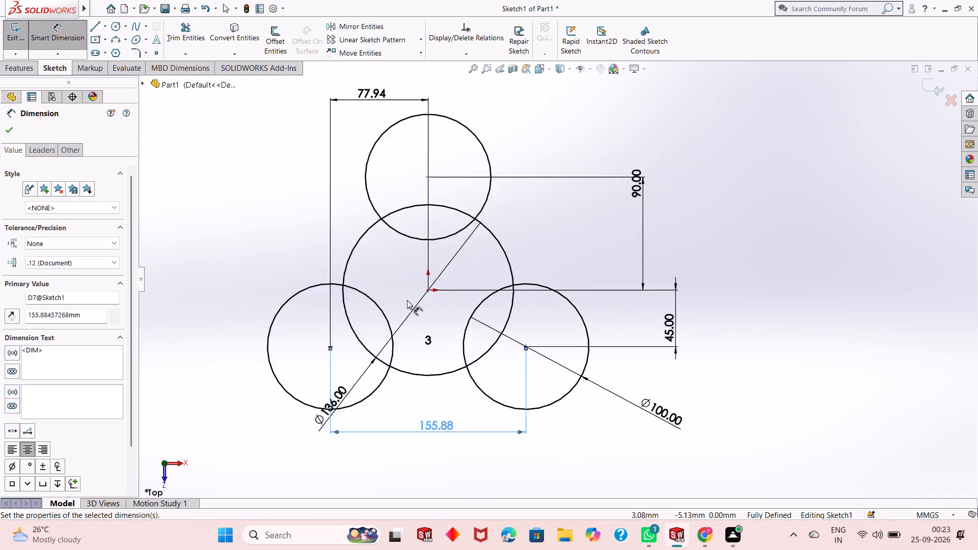
pyautogui.scroll(3, 407, 300)
pyautogui.scroll(-3, 476, 286)
pyautogui.scroll(-1, 538, 284)
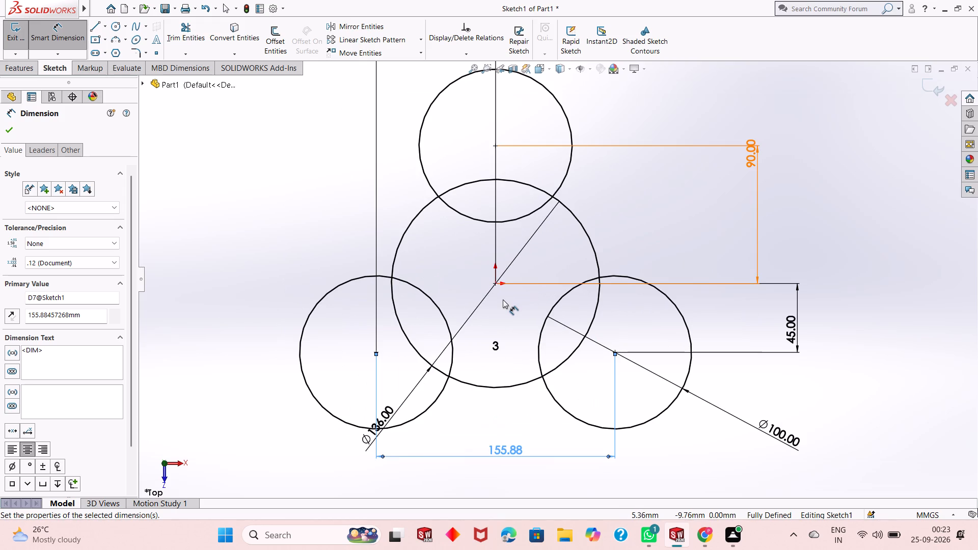
pyautogui.scroll(-1, 503, 299)
pyautogui.scroll(2, 502, 300)
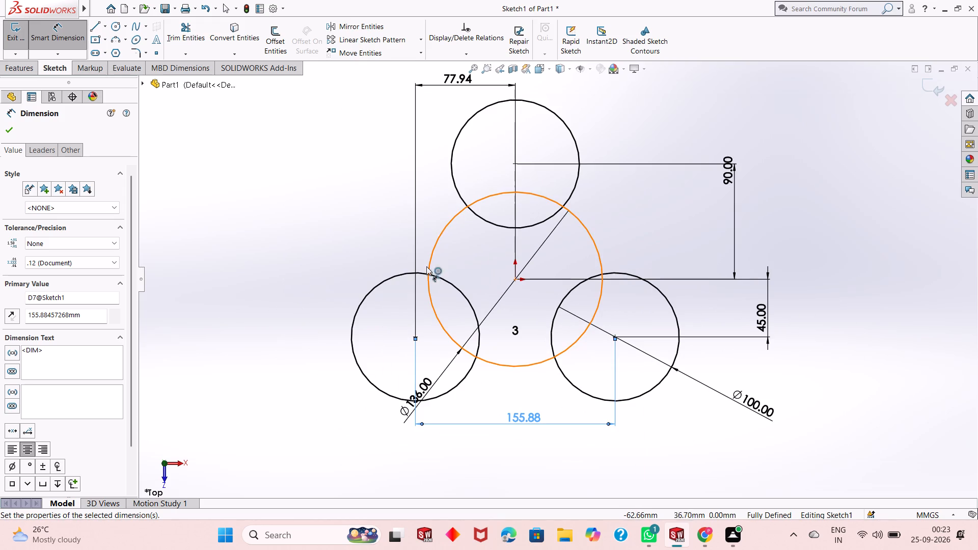
pyautogui.click(241, 217)
pyautogui.rightClick(240, 217)
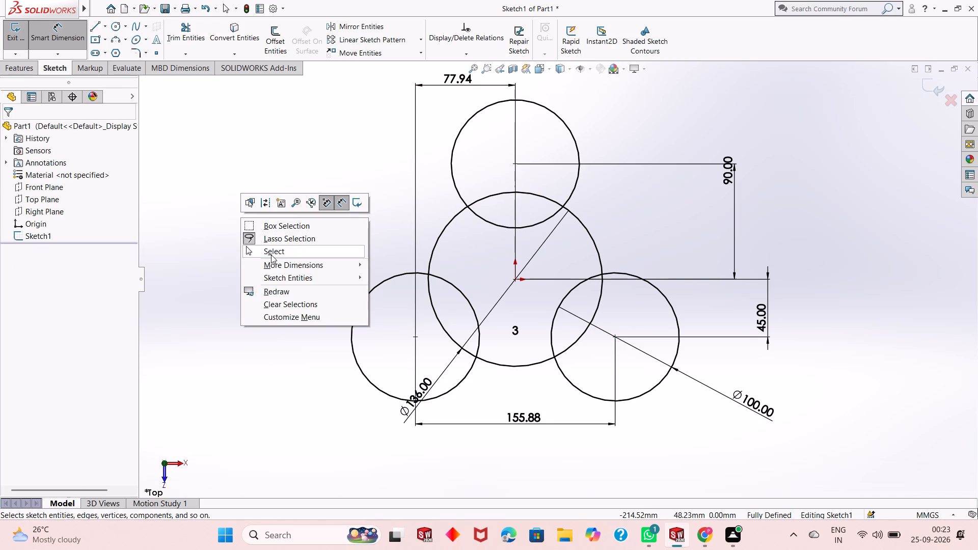
pyautogui.click(271, 255)
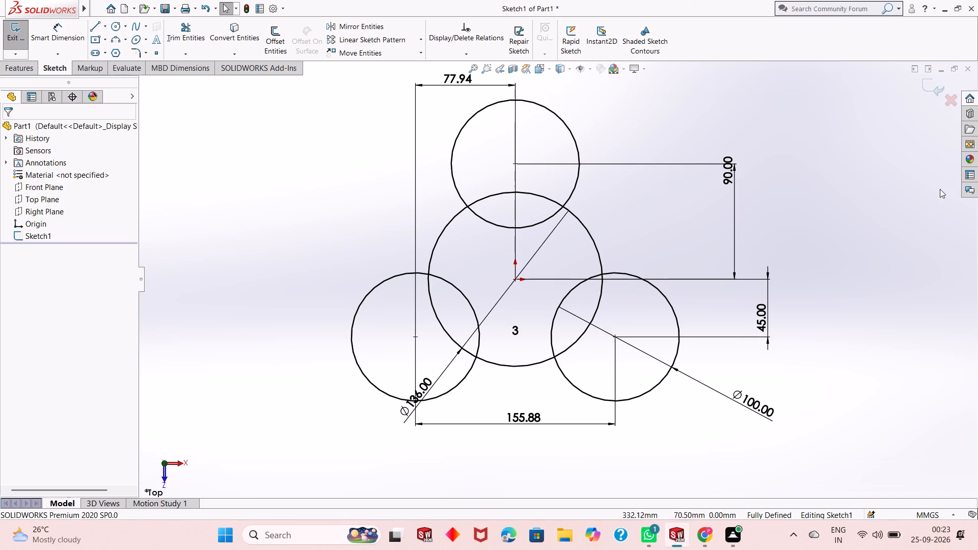
pyautogui.scroll(-2, 525, 265)
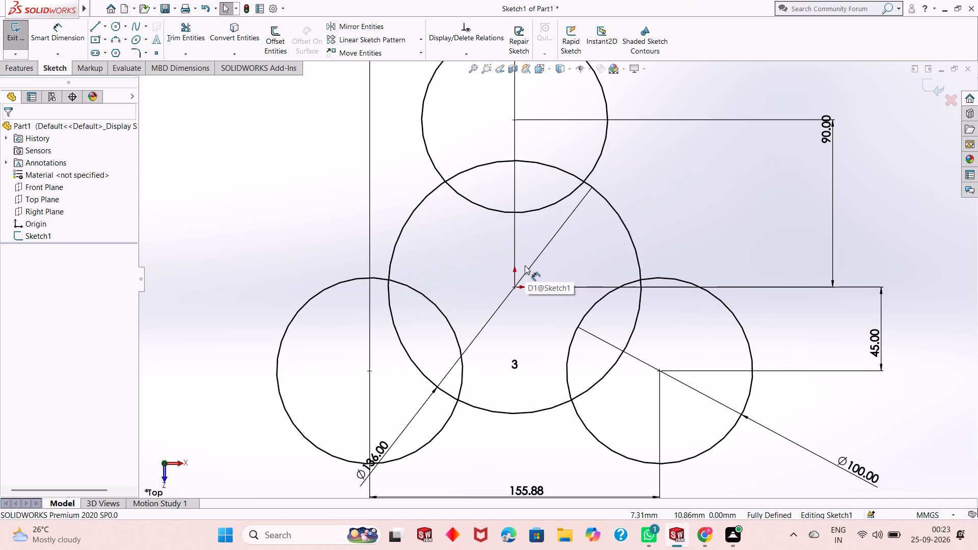
pyautogui.scroll(1, 525, 265)
pyautogui.moveTo(578, 243); pyautogui.dragTo(552, 264, button='middle')
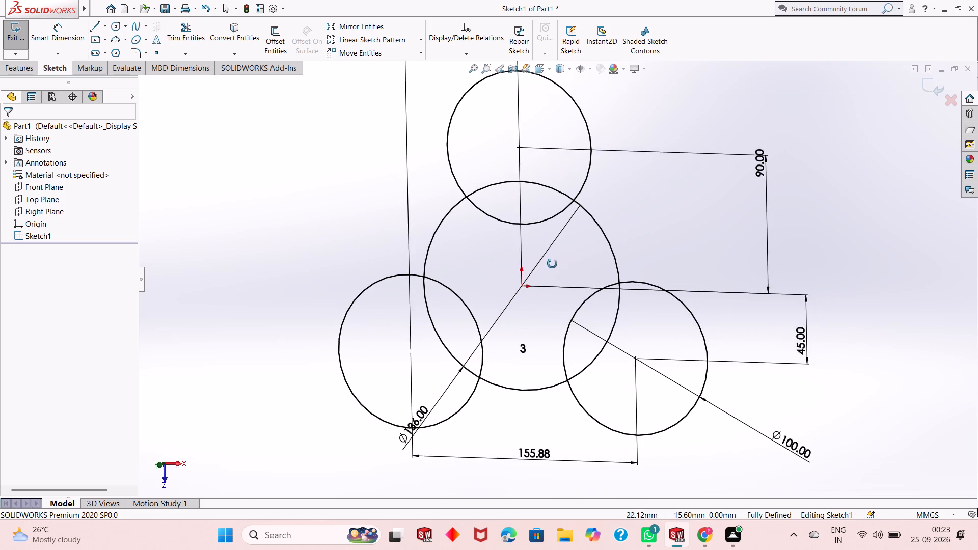
pyautogui.moveTo(552, 264); pyautogui.dragTo(538, 279, button='middle')
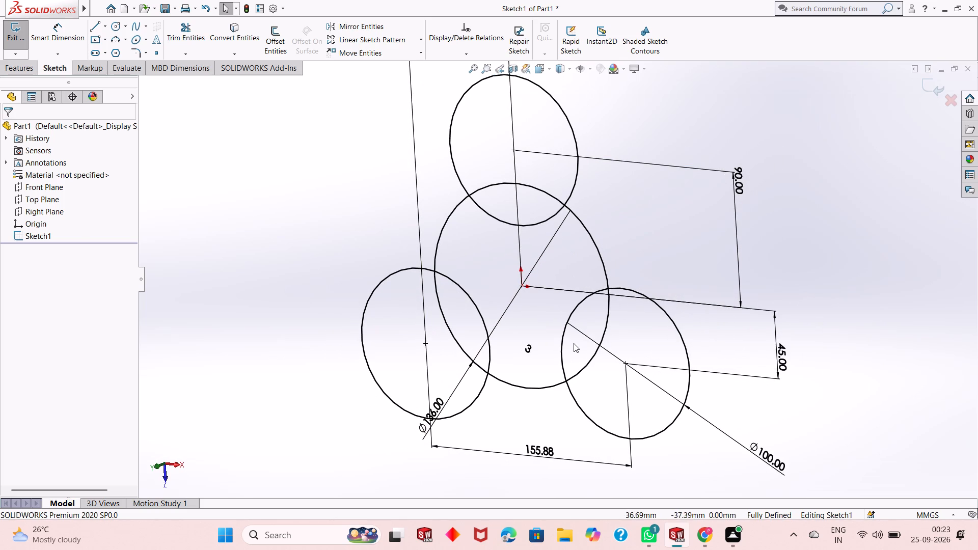
pyautogui.moveTo(580, 322); pyautogui.dragTo(599, 292, button='middle')
pyautogui.middleClick(603, 288)
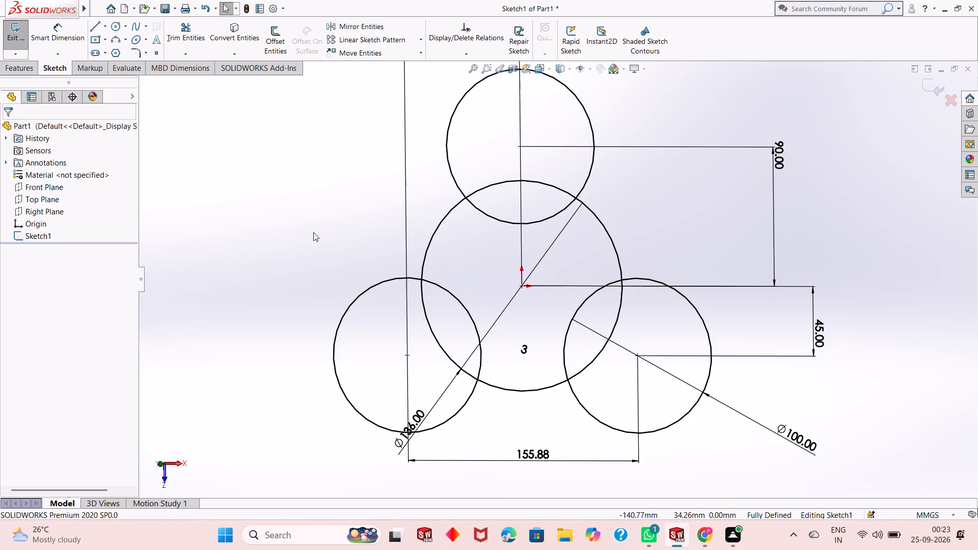
pyautogui.hotkey('ctrl', '8')
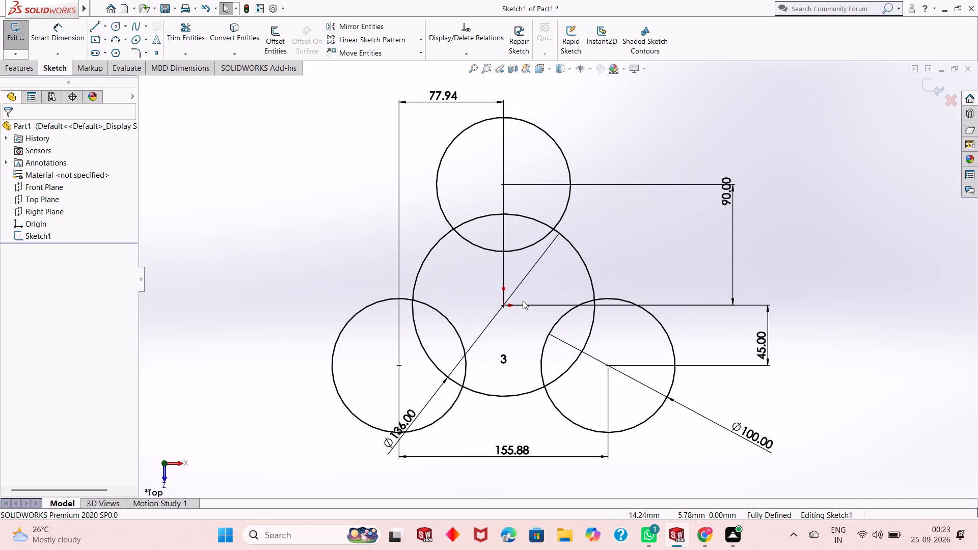
# Trim the outer arcs of the three 100 mm circles and the central circle's arcs inside them, leaving one closed three-lobed profile.
pyautogui.scroll(1, 518, 296)
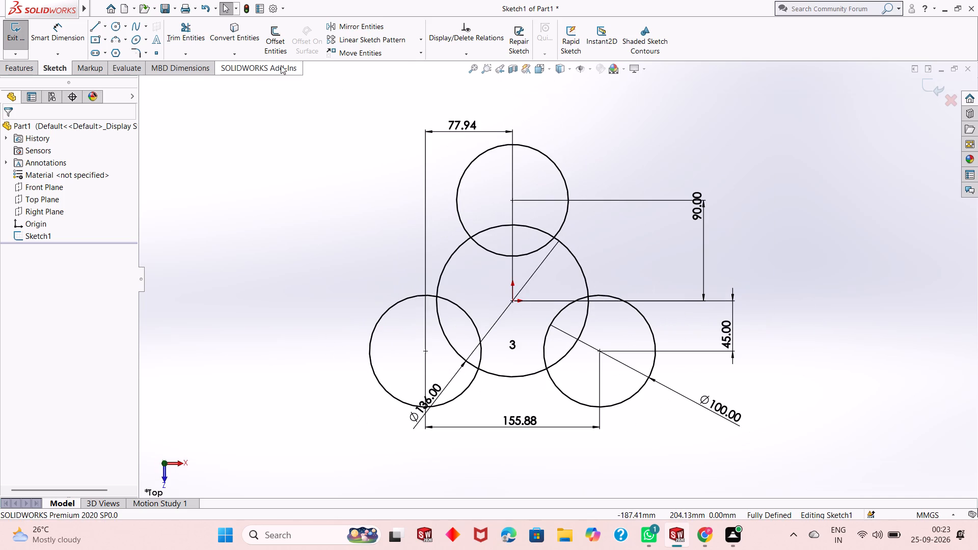
pyautogui.click(186, 38)
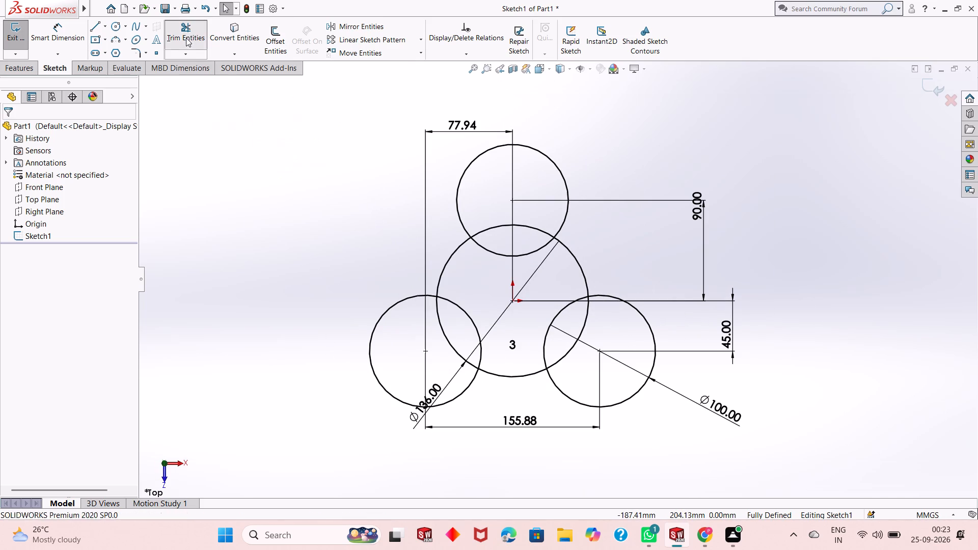
pyautogui.click(540, 151)
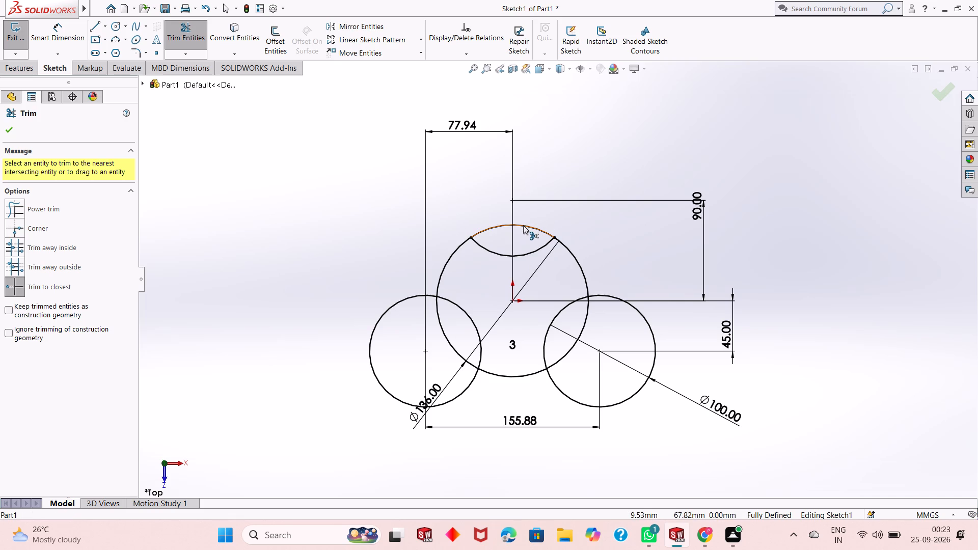
pyautogui.click(523, 225)
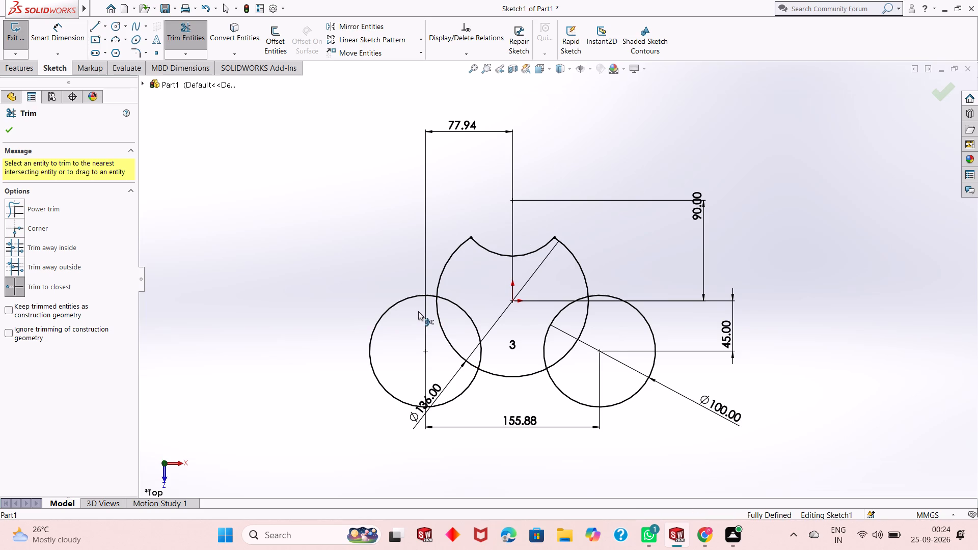
pyautogui.click(407, 300)
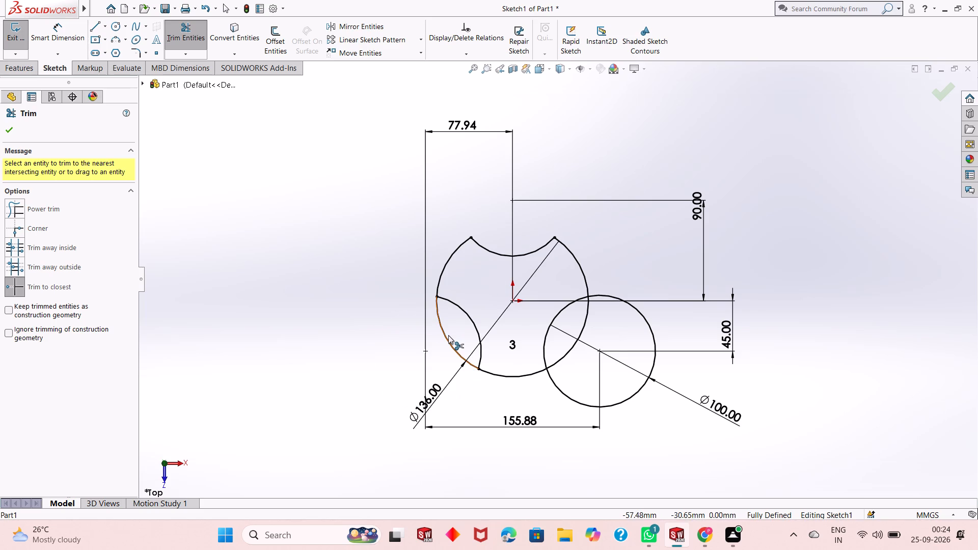
pyautogui.click(448, 335)
pyautogui.click(449, 339)
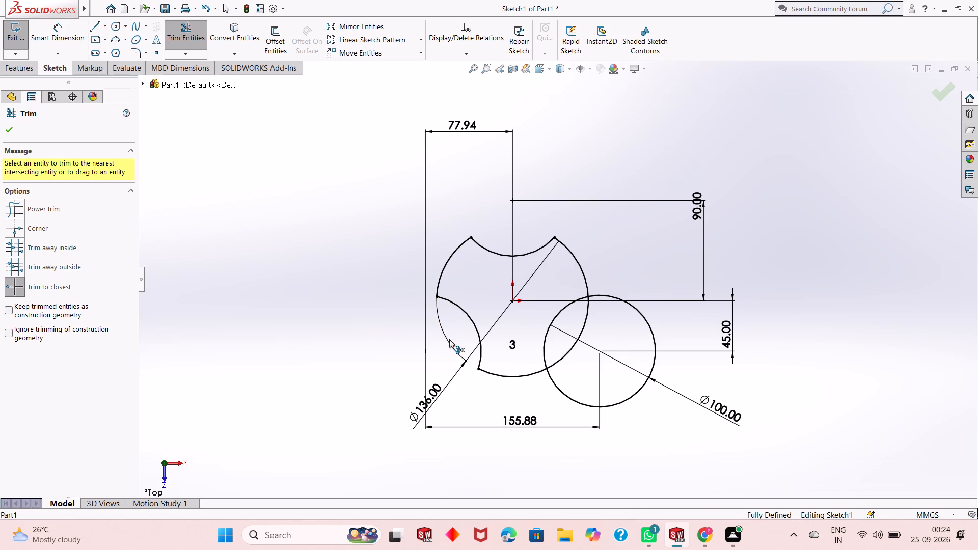
pyautogui.click(627, 301)
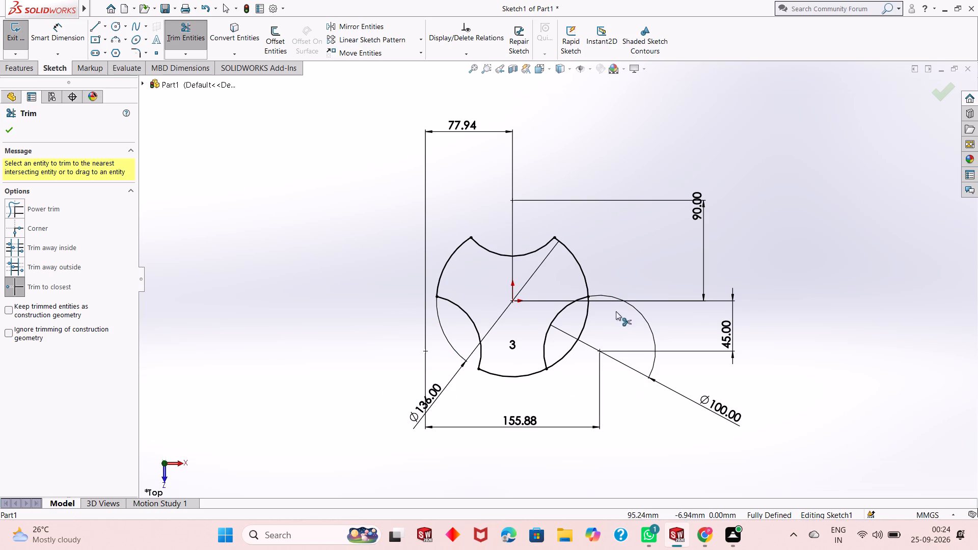
pyautogui.click(584, 325)
pyautogui.scroll(-4, 491, 299)
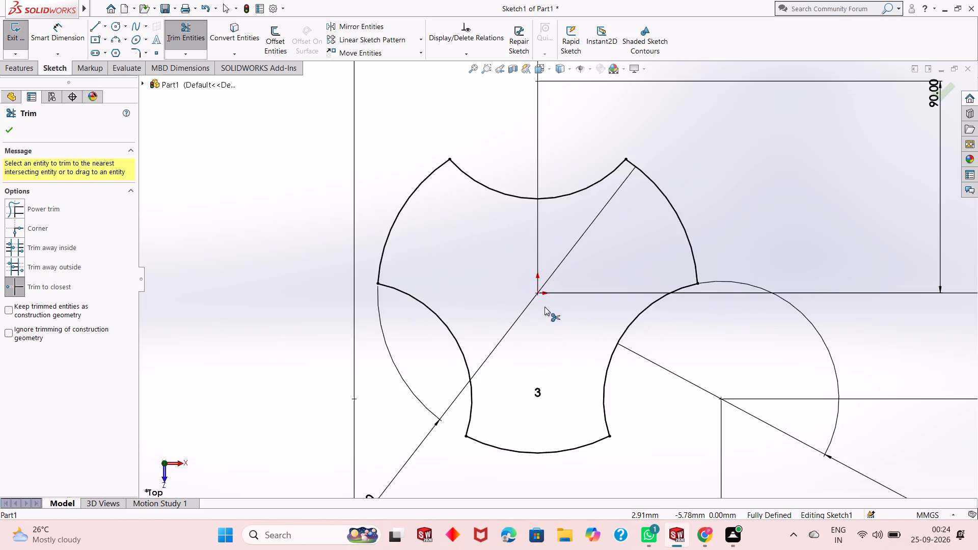
pyautogui.scroll(-3, 546, 307)
pyautogui.scroll(8, 551, 320)
pyautogui.scroll(-6, 560, 331)
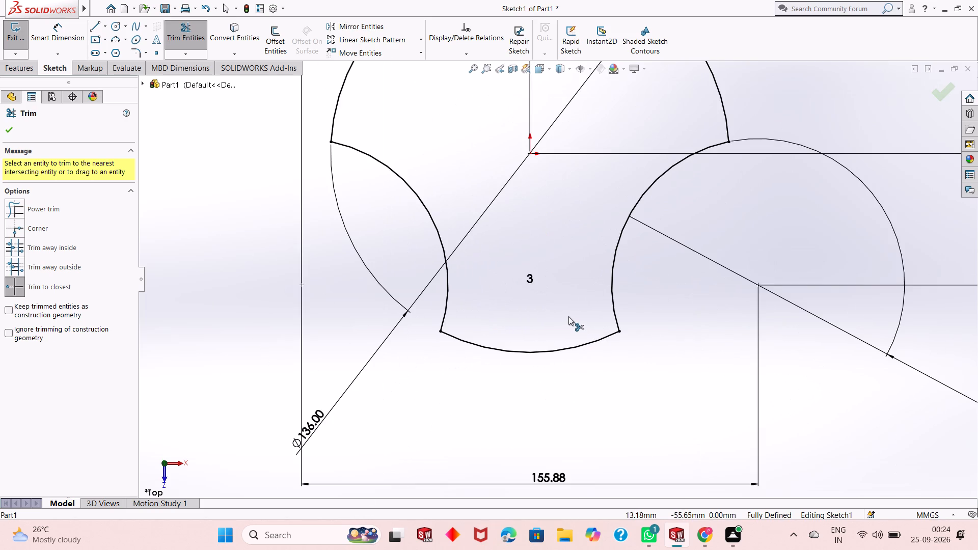
pyautogui.scroll(5, 568, 316)
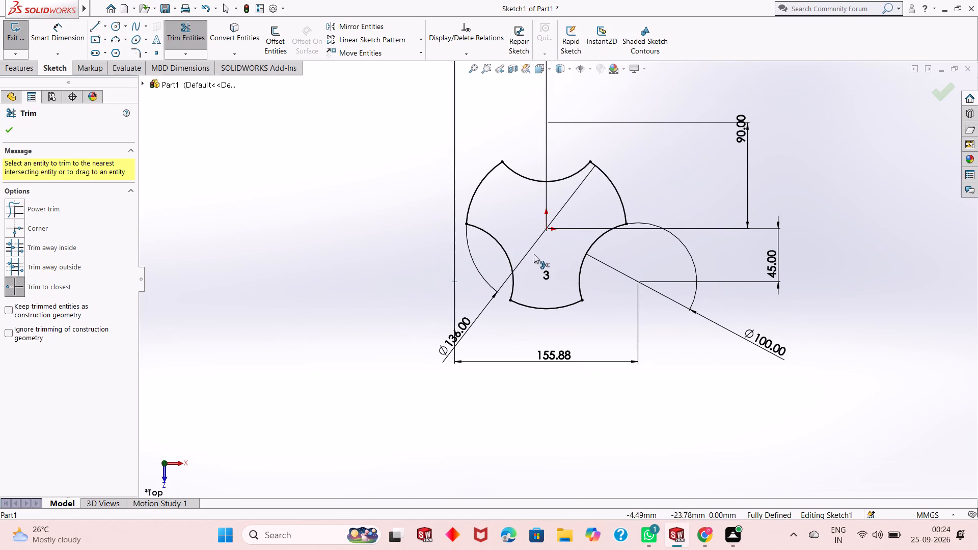
pyautogui.rightClick(332, 228)
pyautogui.click(347, 260)
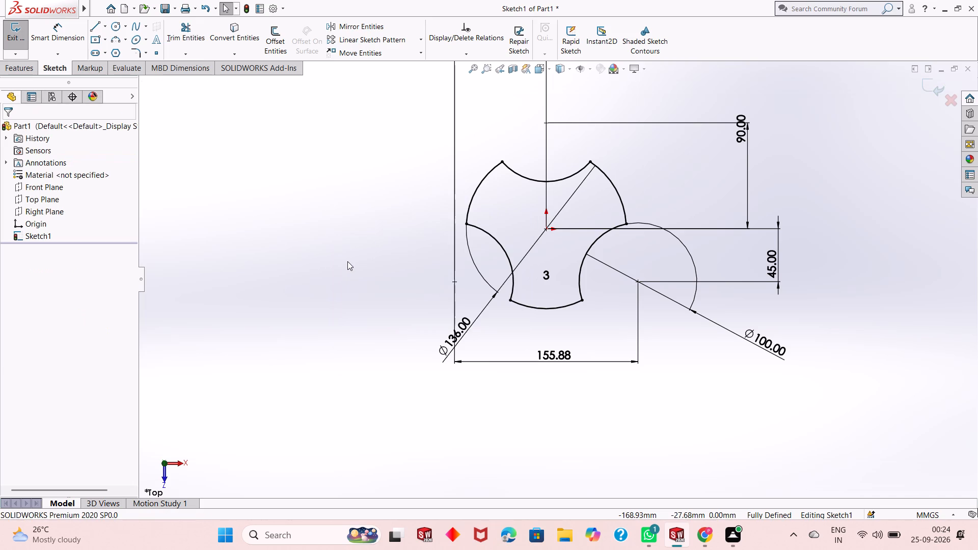
# Examine the trimmed three-lobed profile and its dimensions.
pyautogui.scroll(2, 590, 223)
pyautogui.scroll(-2, 590, 225)
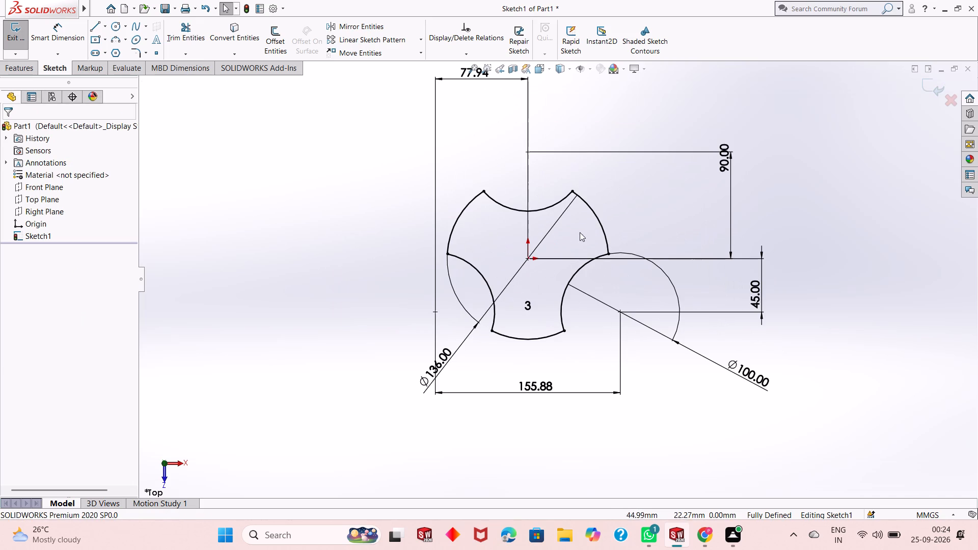
pyautogui.scroll(-1, 540, 246)
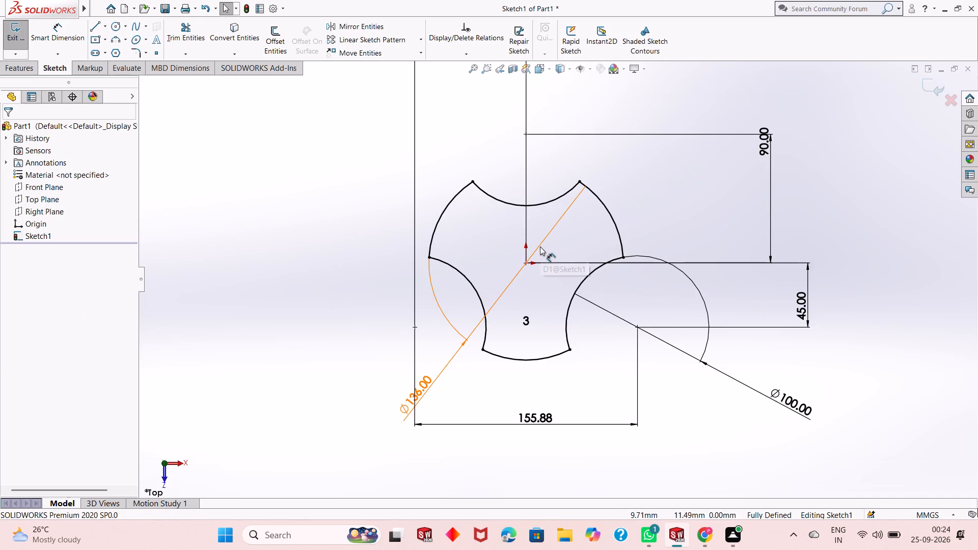
pyautogui.scroll(1, 540, 246)
pyautogui.moveTo(539, 249); pyautogui.dragTo(542, 197, button='middle')
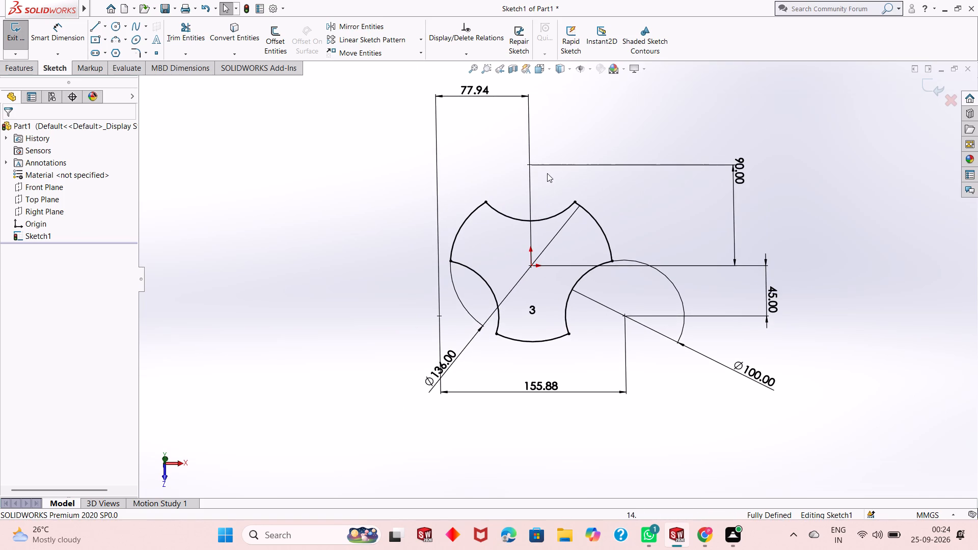
pyautogui.scroll(-1, 540, 243)
pyautogui.scroll(1, 534, 276)
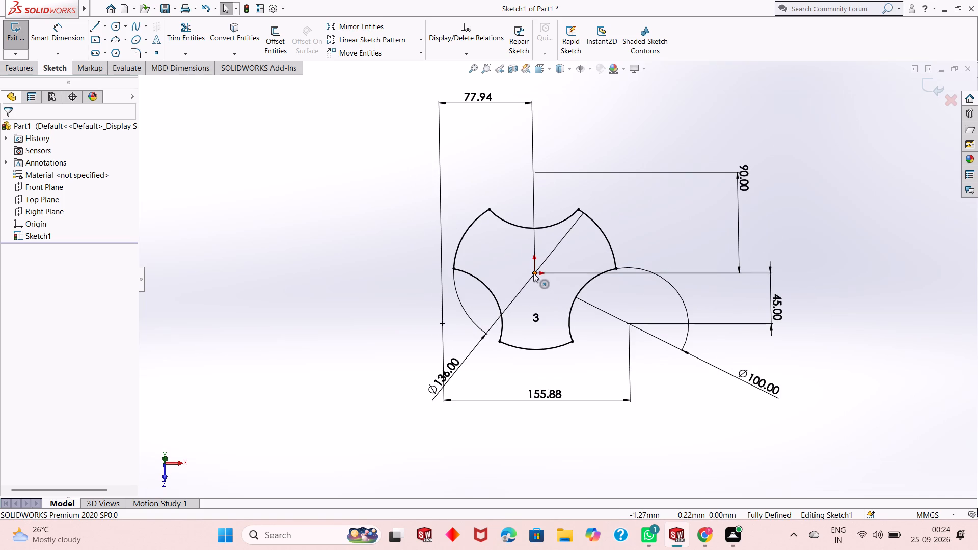
pyautogui.scroll(-2, 533, 267)
pyautogui.scroll(1, 535, 267)
pyautogui.scroll(-2, 535, 267)
pyautogui.scroll(4, 535, 267)
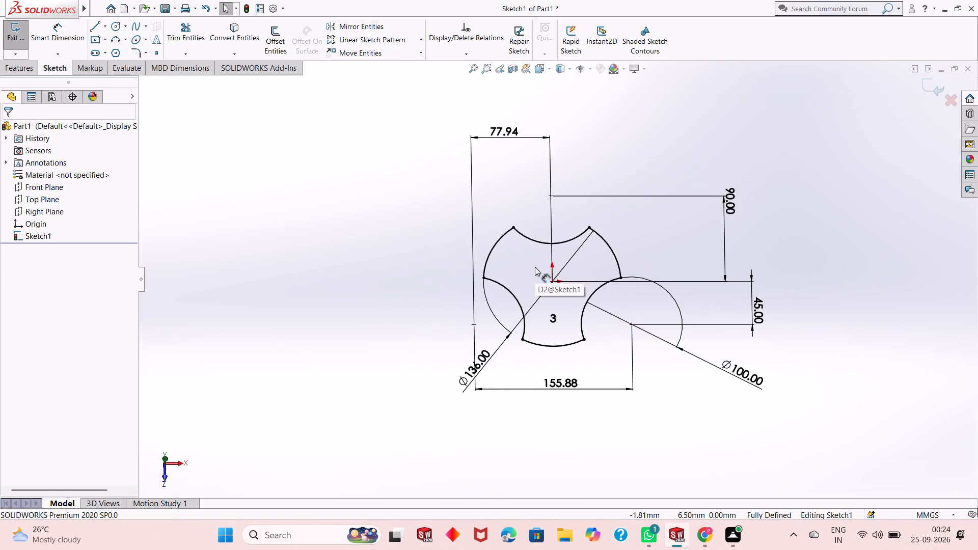
pyautogui.scroll(-3, 642, 296)
pyautogui.scroll(1, 498, 291)
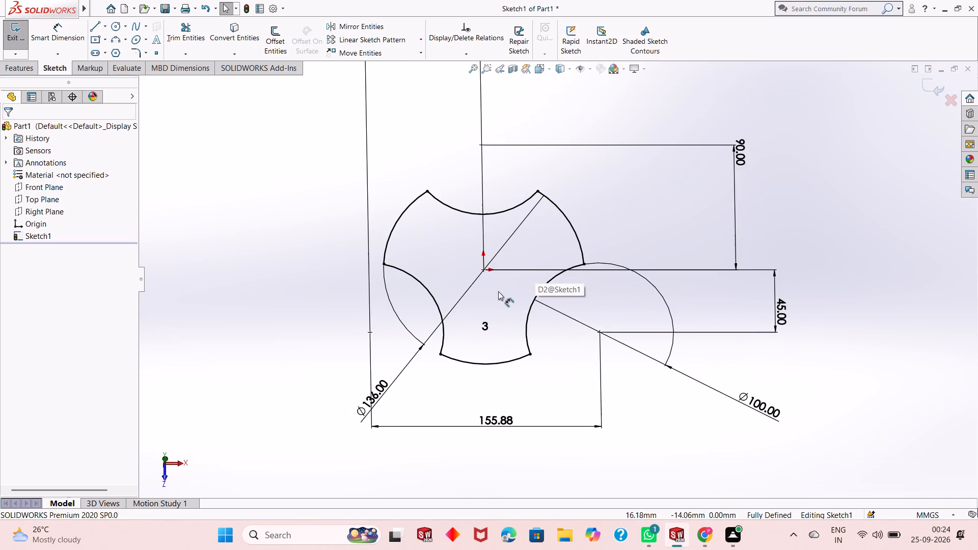
pyautogui.scroll(-1, 498, 291)
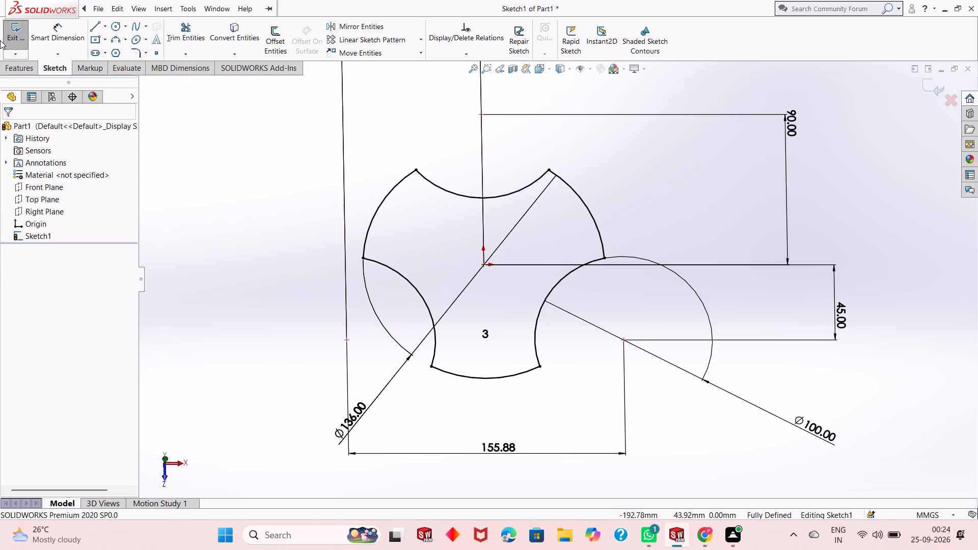
# Extrude the three-lobed profile as a blind boss from the sketch plane to a depth of 35 mm.
pyautogui.click(21, 67)
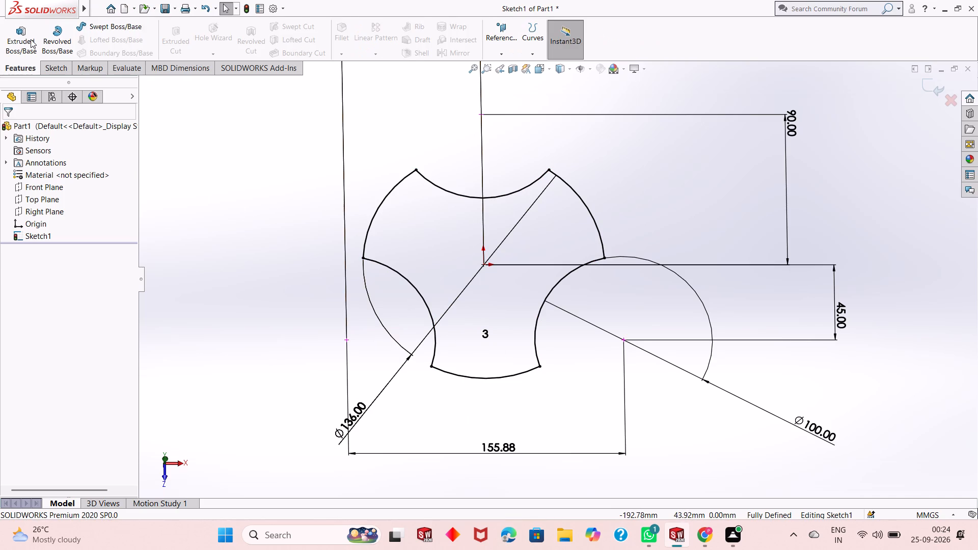
pyautogui.click(31, 39)
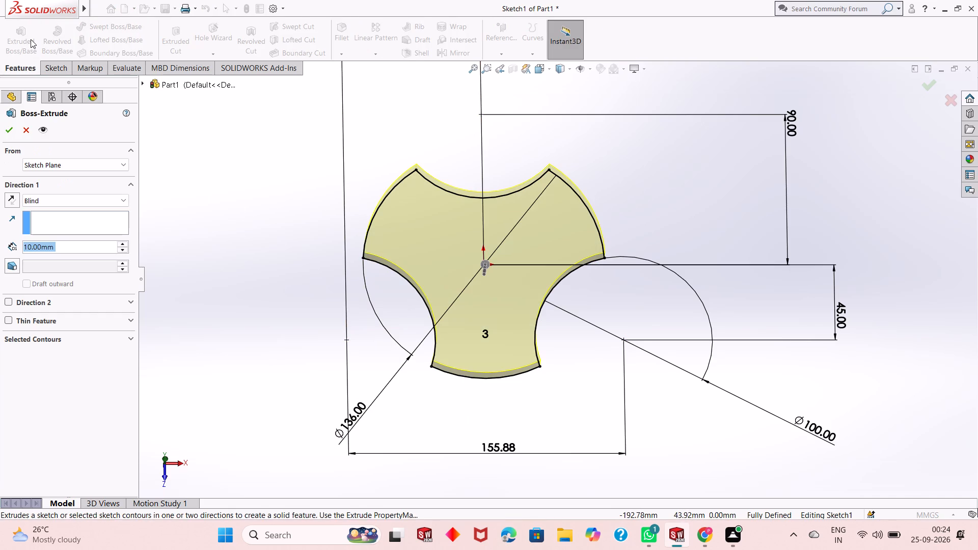
pyautogui.moveTo(437, 320); pyautogui.dragTo(437, 224, button='middle')
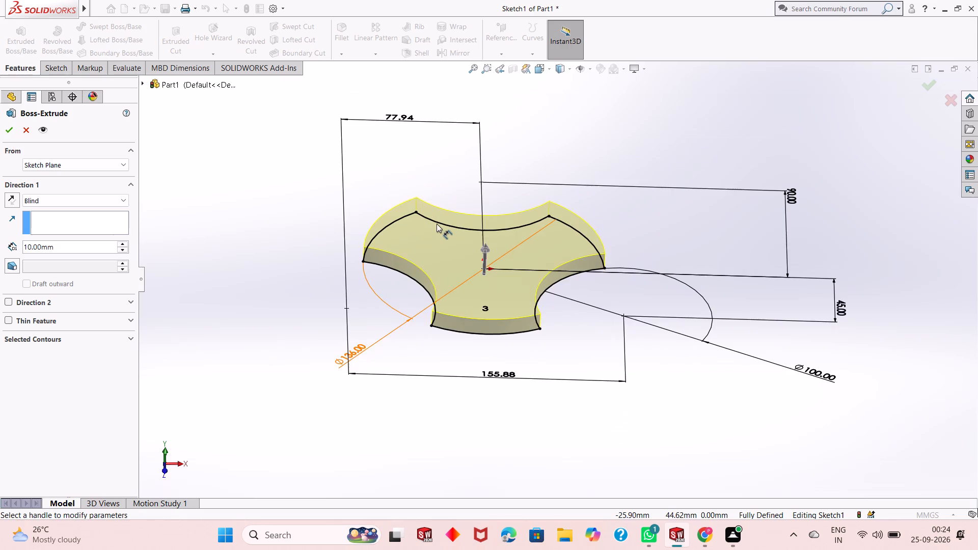
pyautogui.scroll(-2, 437, 224)
pyautogui.doubleClick(57, 243)
pyautogui.doubleClick(56, 245)
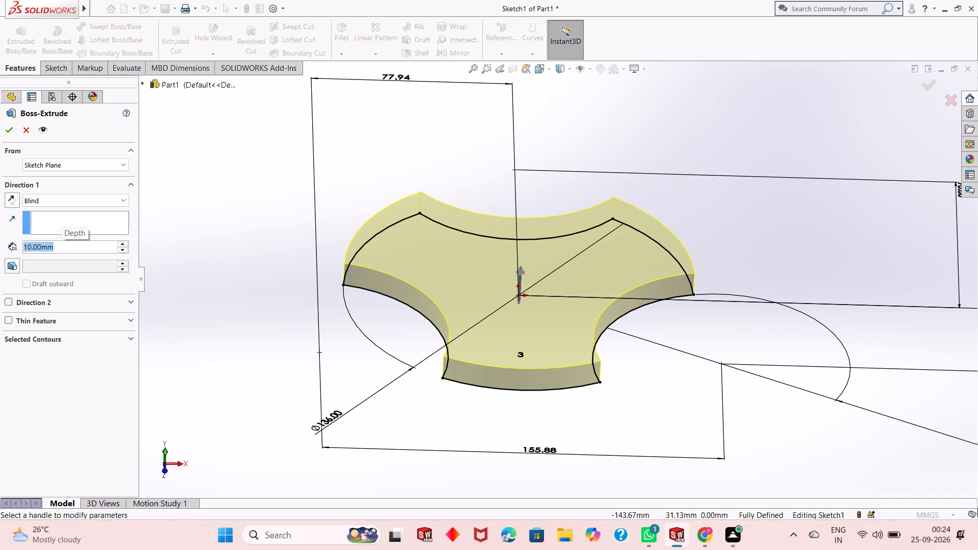
pyautogui.write('35')
pyautogui.press('Return')
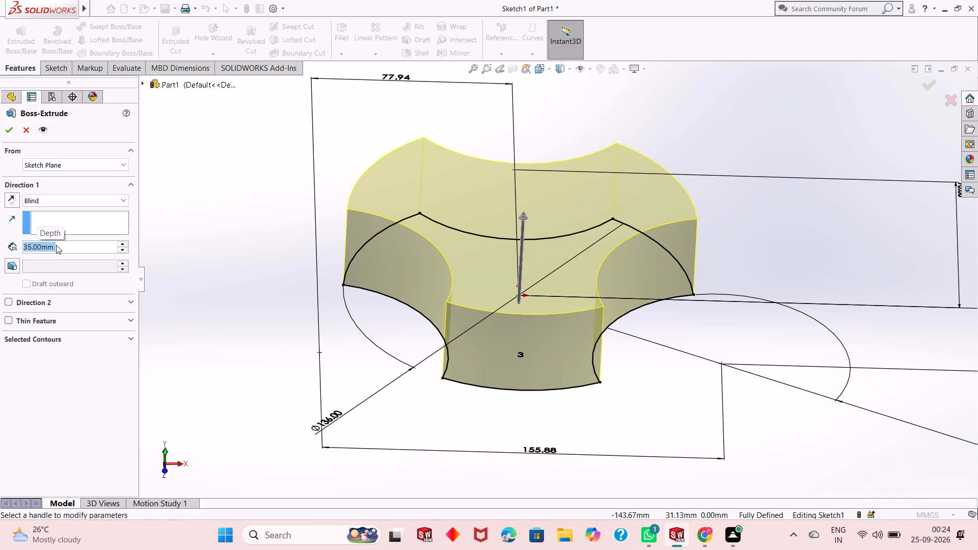
pyautogui.click(11, 133)
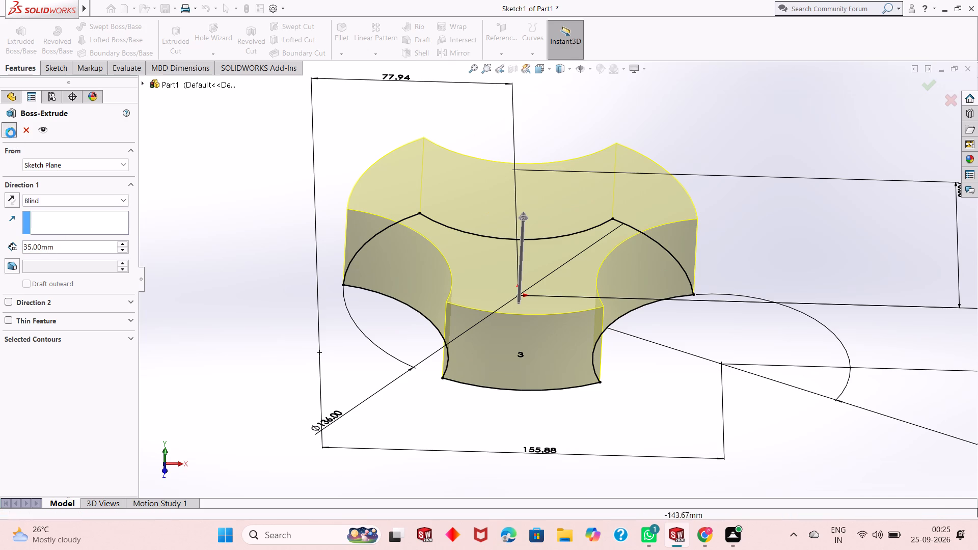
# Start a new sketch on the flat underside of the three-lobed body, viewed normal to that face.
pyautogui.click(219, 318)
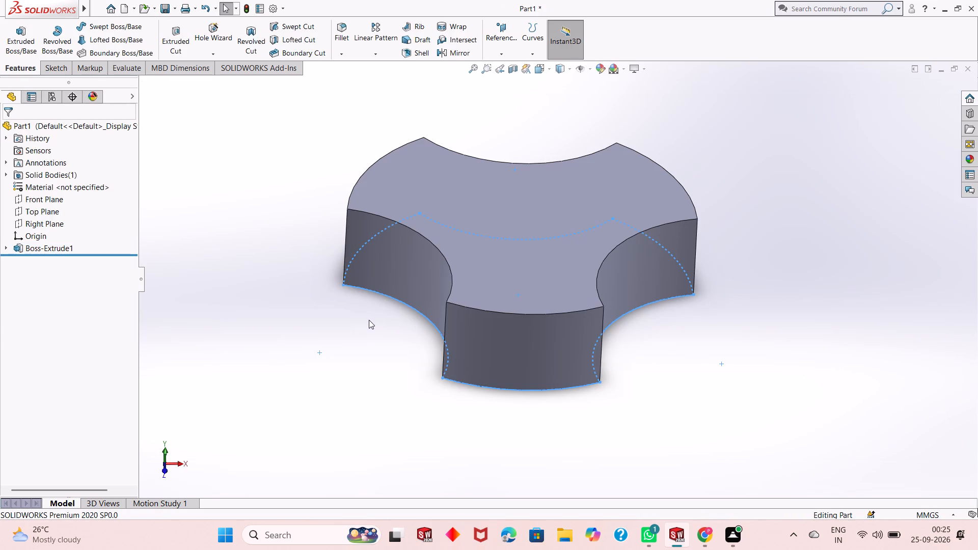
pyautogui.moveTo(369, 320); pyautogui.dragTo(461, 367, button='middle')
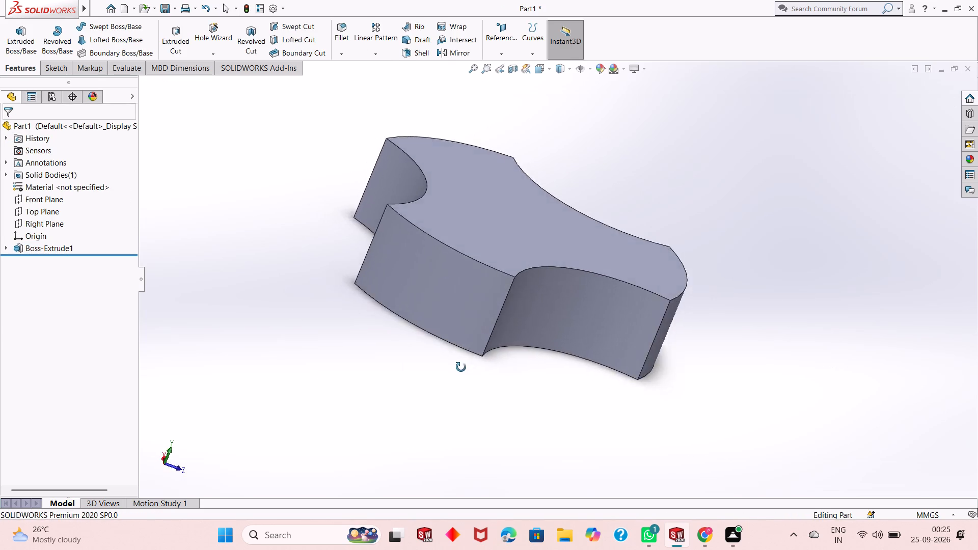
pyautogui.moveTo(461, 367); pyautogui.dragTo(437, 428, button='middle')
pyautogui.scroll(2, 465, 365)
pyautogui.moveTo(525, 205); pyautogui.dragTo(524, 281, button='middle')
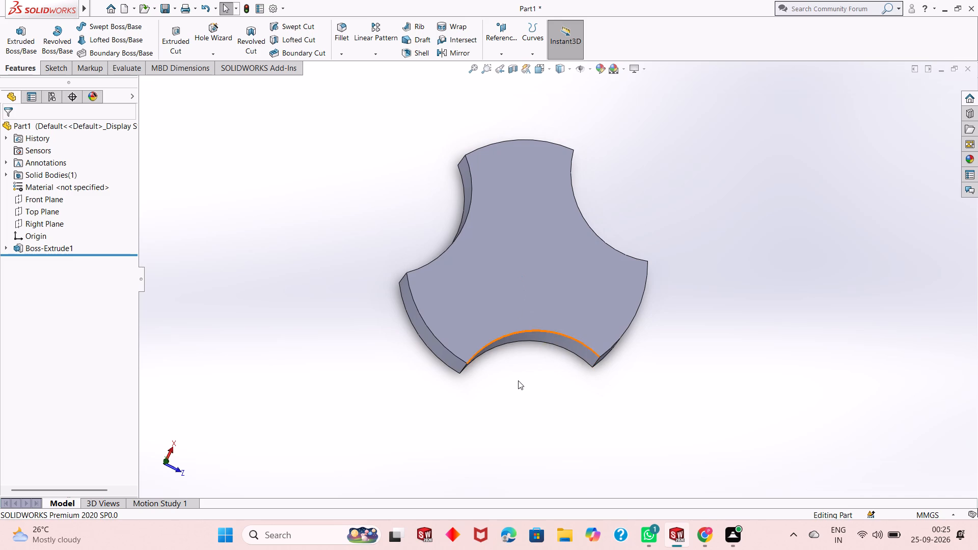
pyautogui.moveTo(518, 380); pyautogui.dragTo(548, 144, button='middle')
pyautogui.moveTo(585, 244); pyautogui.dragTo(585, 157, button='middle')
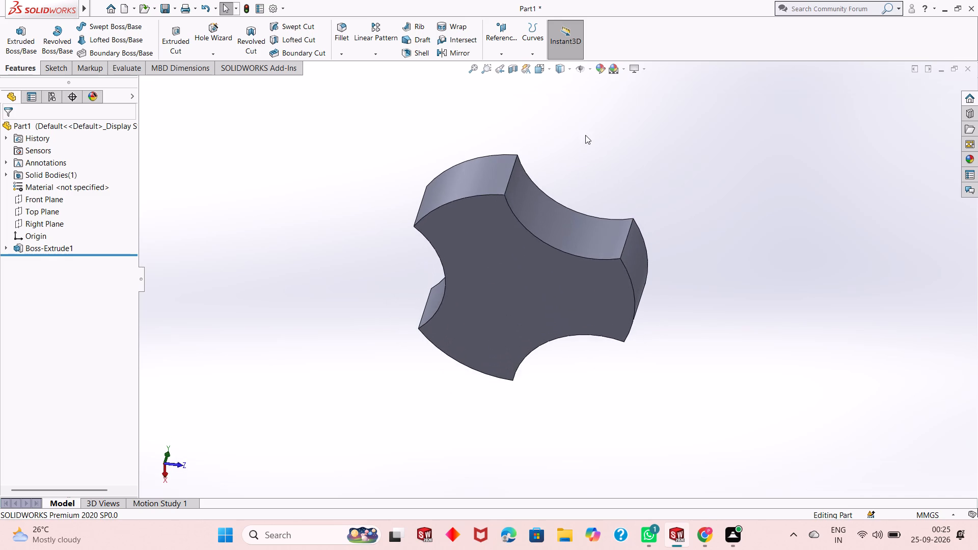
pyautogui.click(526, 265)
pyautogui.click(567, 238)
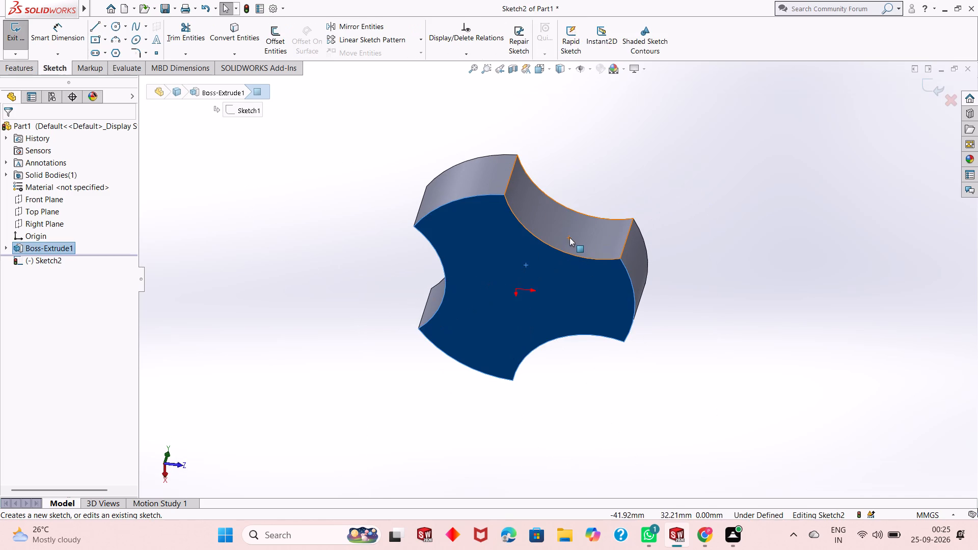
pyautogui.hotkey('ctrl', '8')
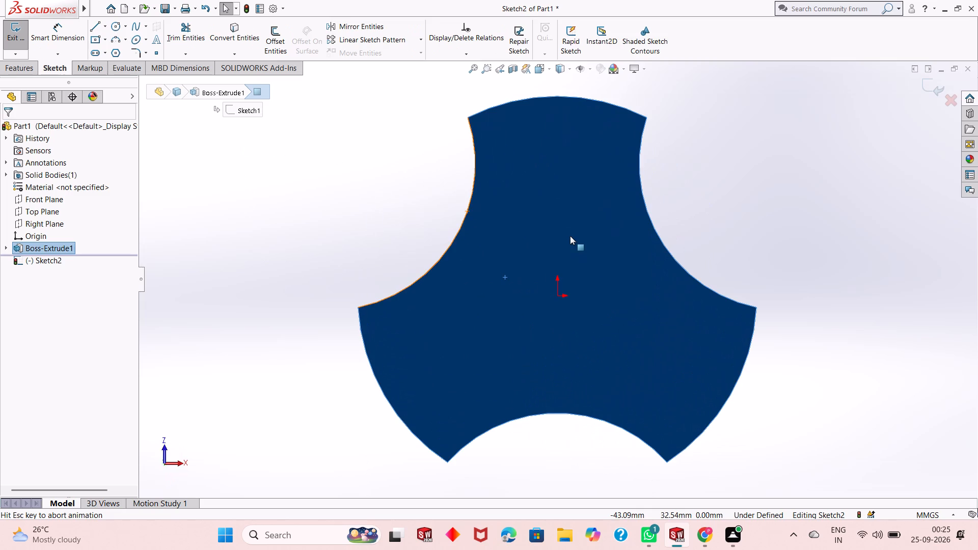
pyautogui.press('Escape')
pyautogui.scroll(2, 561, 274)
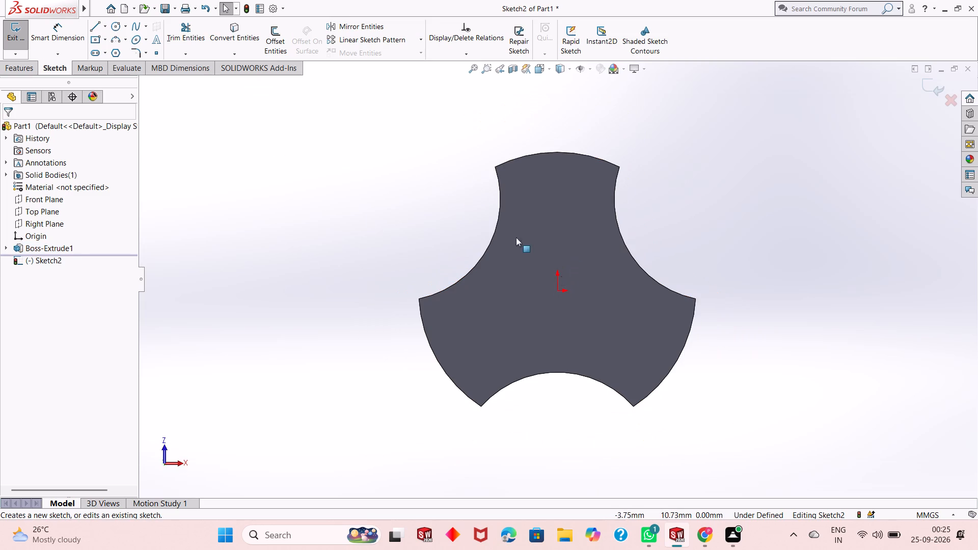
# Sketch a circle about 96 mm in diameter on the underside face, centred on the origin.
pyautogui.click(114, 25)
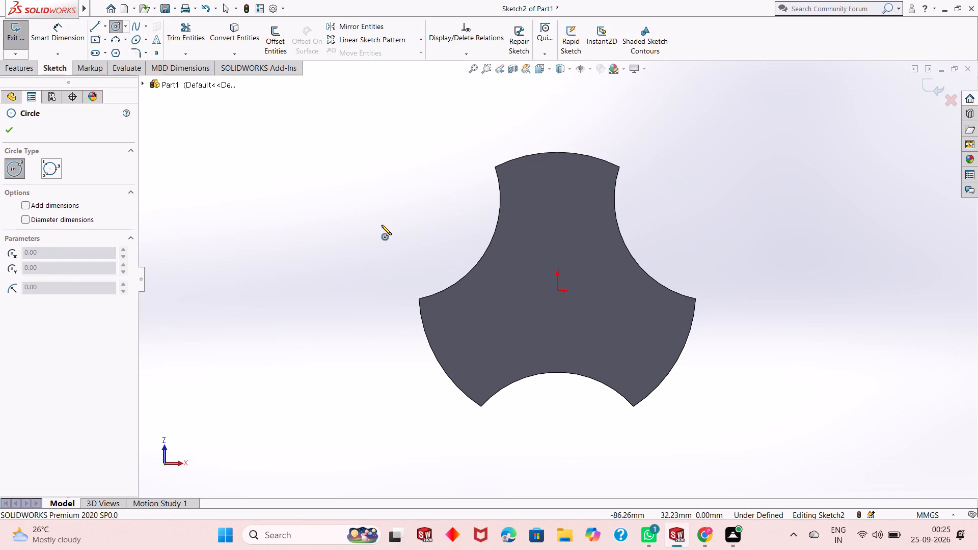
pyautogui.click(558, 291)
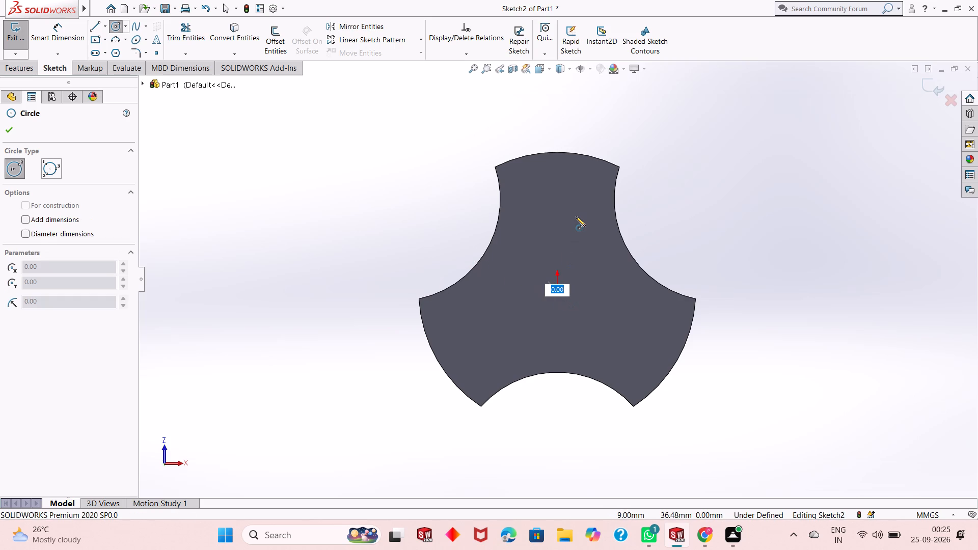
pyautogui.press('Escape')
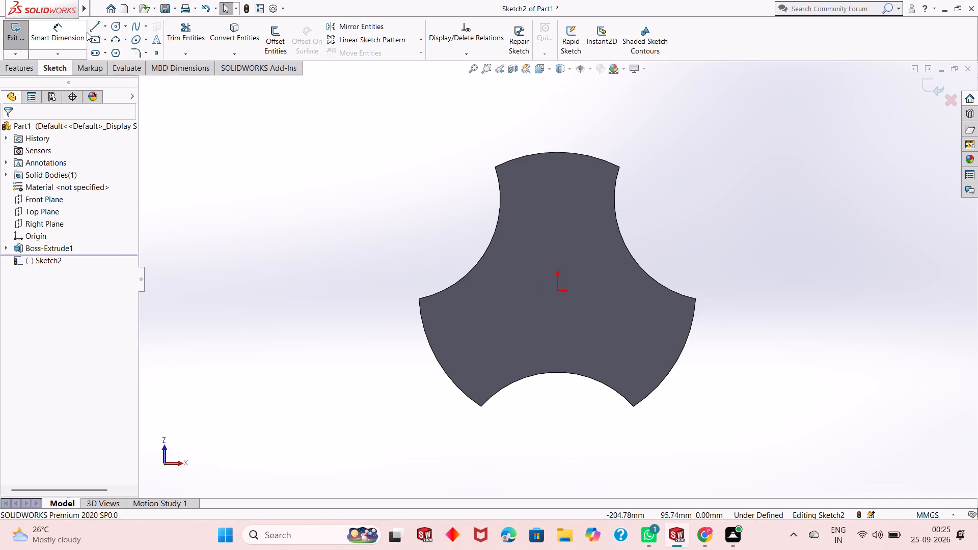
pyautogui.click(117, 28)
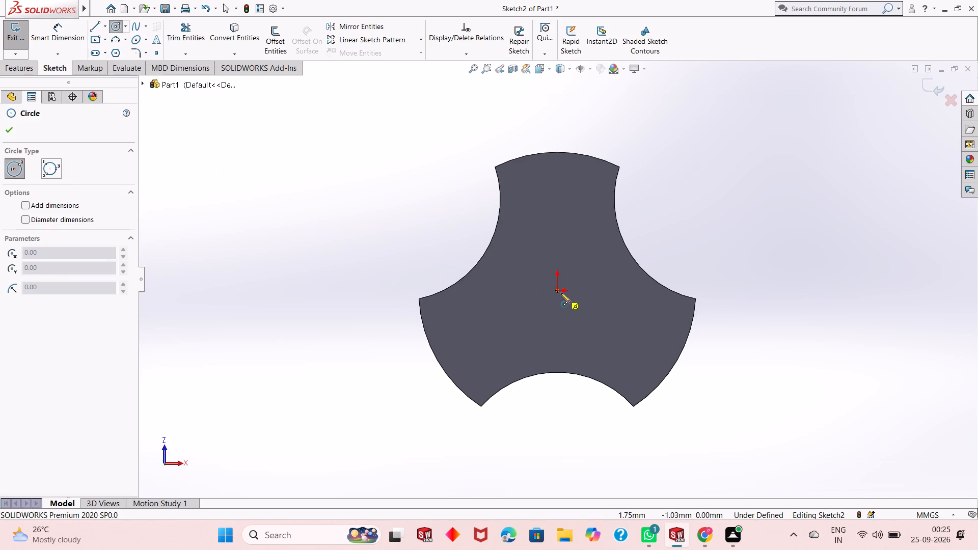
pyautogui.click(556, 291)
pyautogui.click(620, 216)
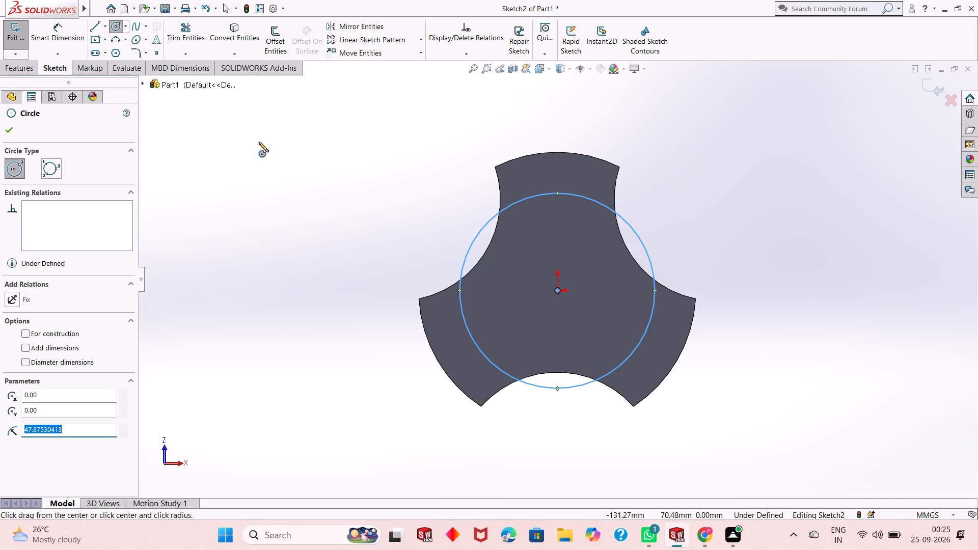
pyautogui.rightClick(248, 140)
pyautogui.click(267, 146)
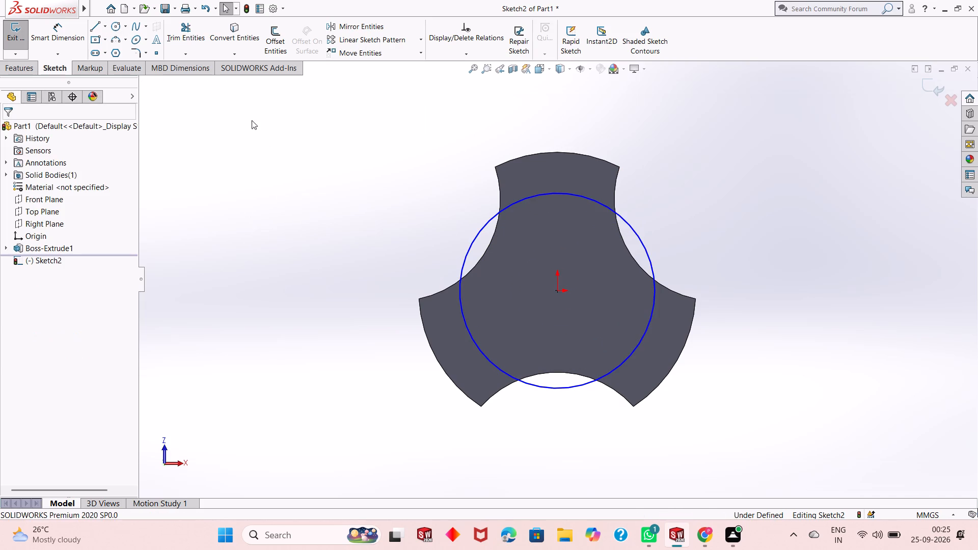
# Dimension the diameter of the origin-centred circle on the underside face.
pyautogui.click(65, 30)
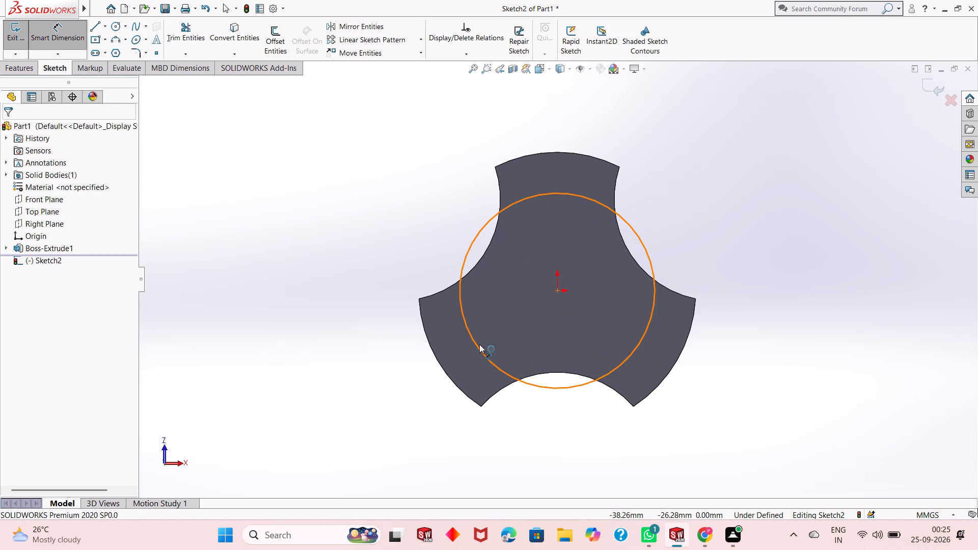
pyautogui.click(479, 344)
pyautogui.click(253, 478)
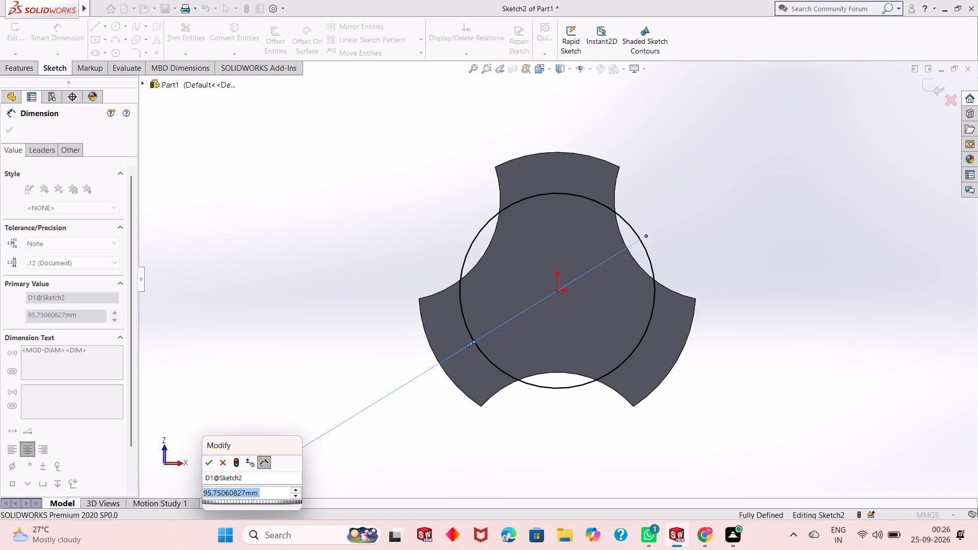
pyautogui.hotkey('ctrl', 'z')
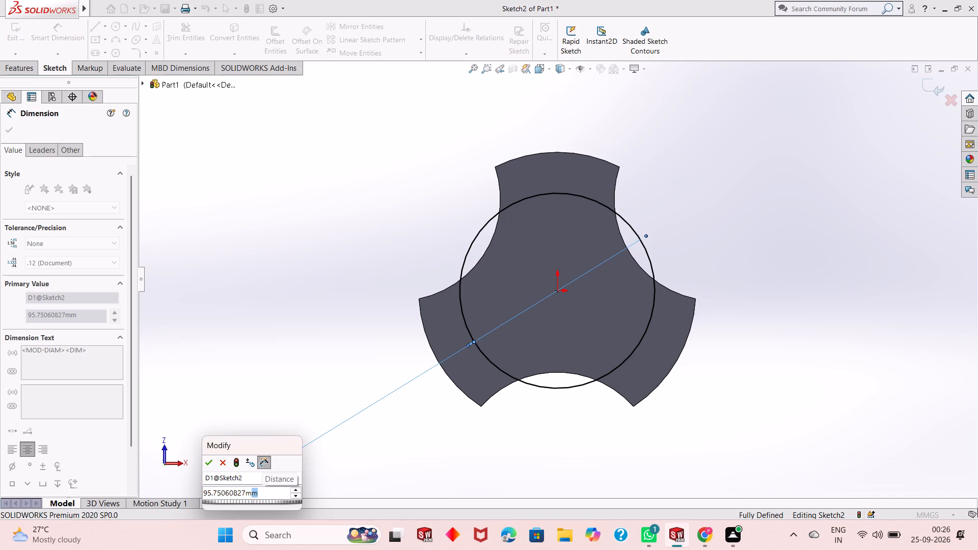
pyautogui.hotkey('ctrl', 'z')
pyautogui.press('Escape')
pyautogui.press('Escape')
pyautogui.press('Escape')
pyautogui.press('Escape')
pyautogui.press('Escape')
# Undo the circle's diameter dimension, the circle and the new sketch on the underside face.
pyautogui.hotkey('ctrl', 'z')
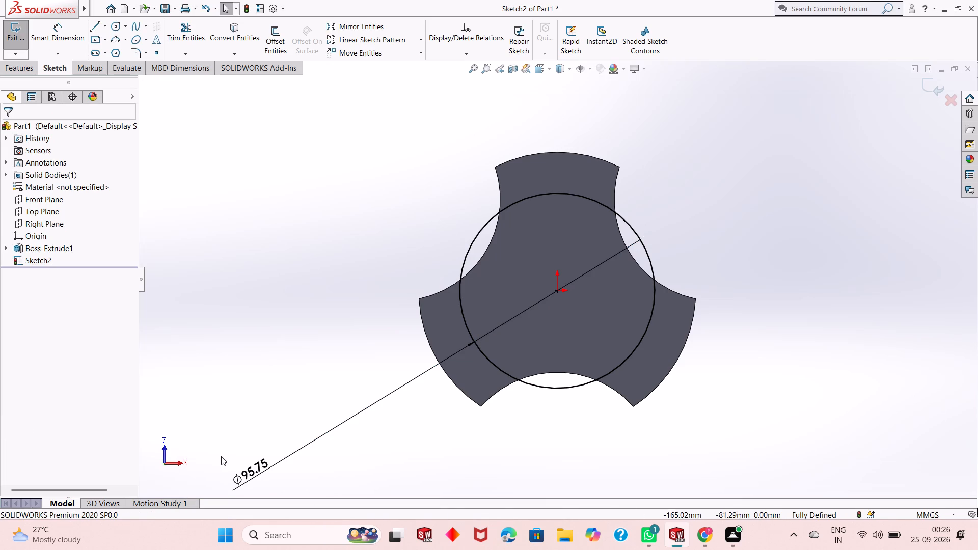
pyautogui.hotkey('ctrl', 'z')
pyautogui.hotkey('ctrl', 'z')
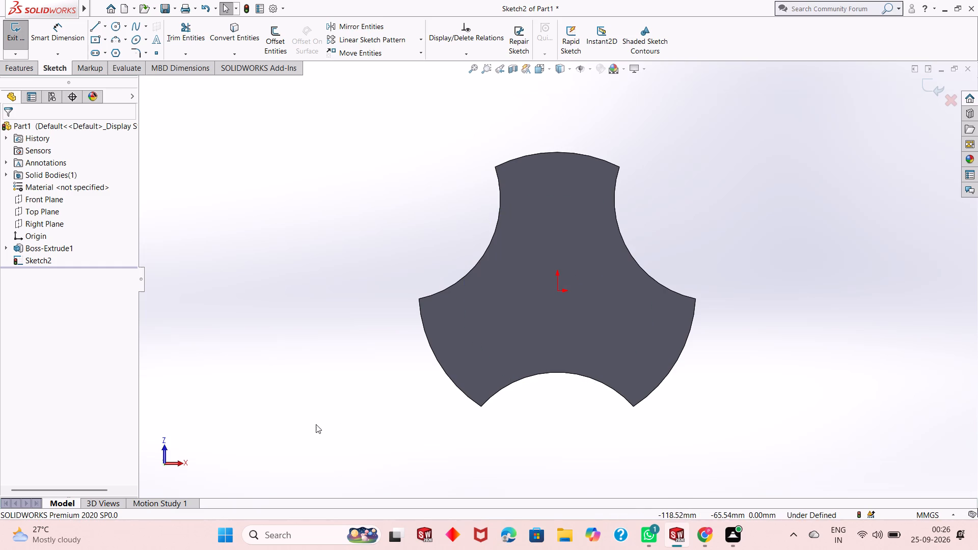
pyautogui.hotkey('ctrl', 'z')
# Edit the base extrusion's sketch, set the central circle's diameter to 150 mm and exit the sketch.
pyautogui.moveTo(473, 287); pyautogui.dragTo(473, 360, button='middle')
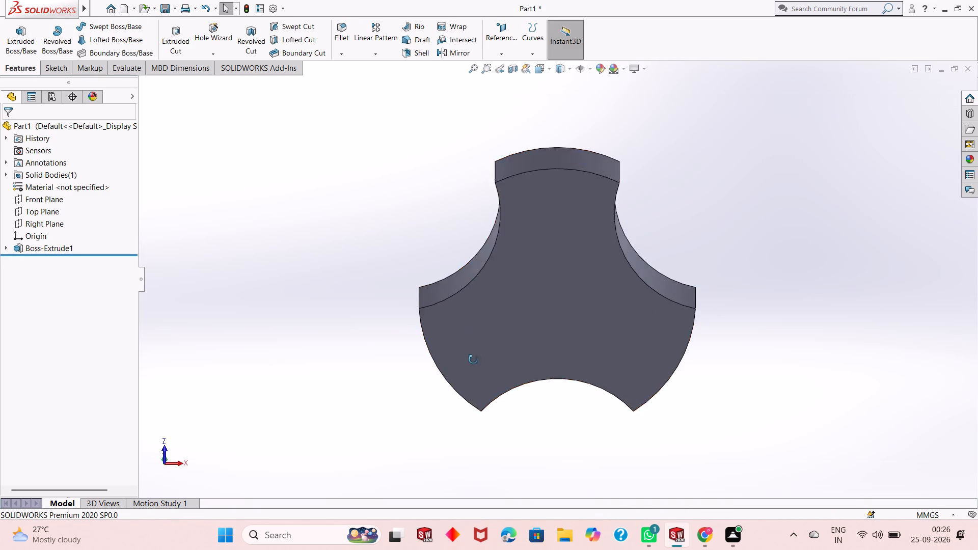
pyautogui.moveTo(473, 360); pyautogui.dragTo(457, 485, button='middle')
pyautogui.moveTo(554, 250); pyautogui.dragTo(536, 430, button='middle')
pyautogui.scroll(2, 533, 394)
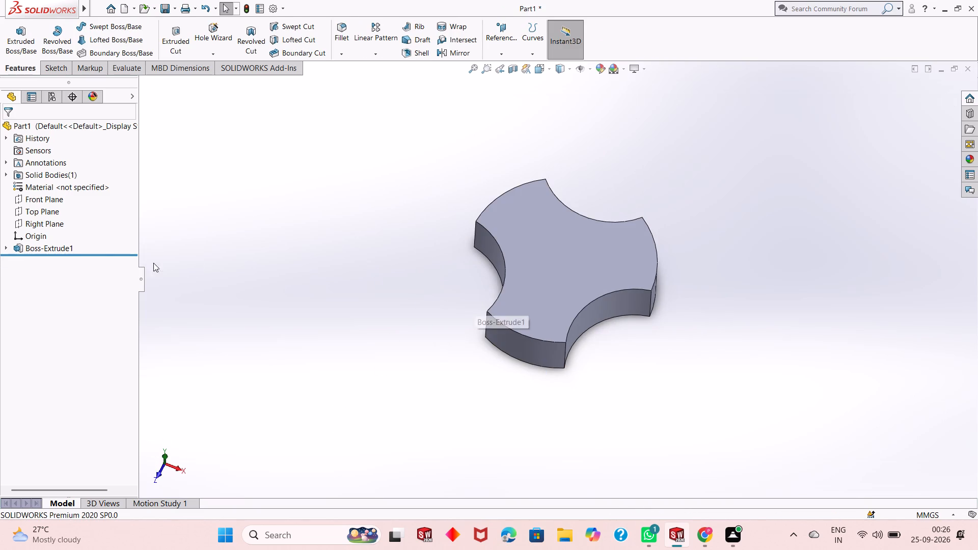
pyautogui.click(55, 251)
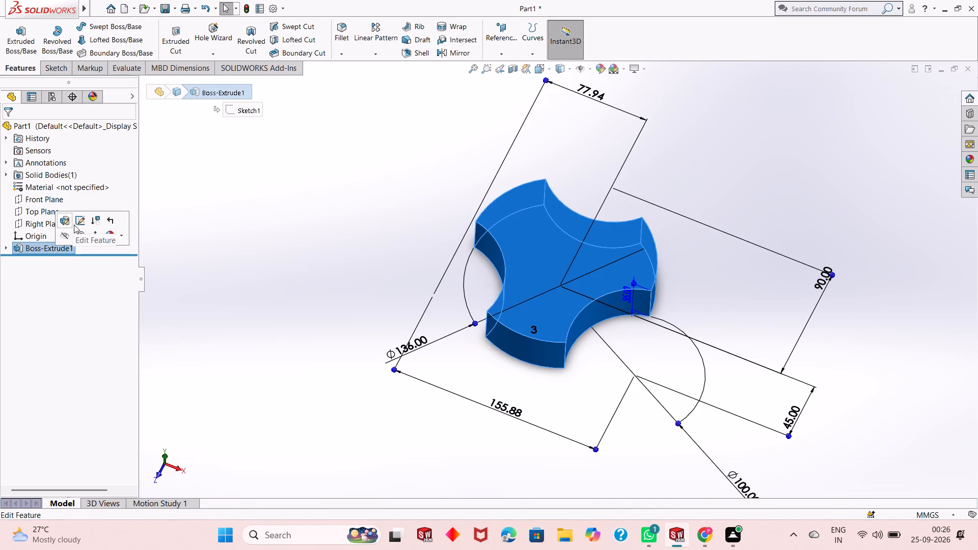
pyautogui.click(74, 225)
pyautogui.doubleClick(424, 345)
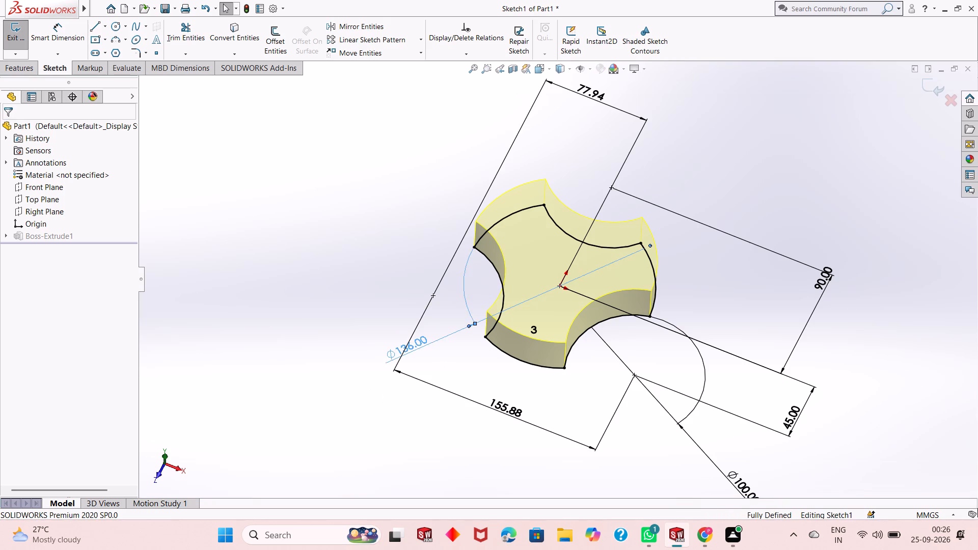
pyautogui.write('78+78')
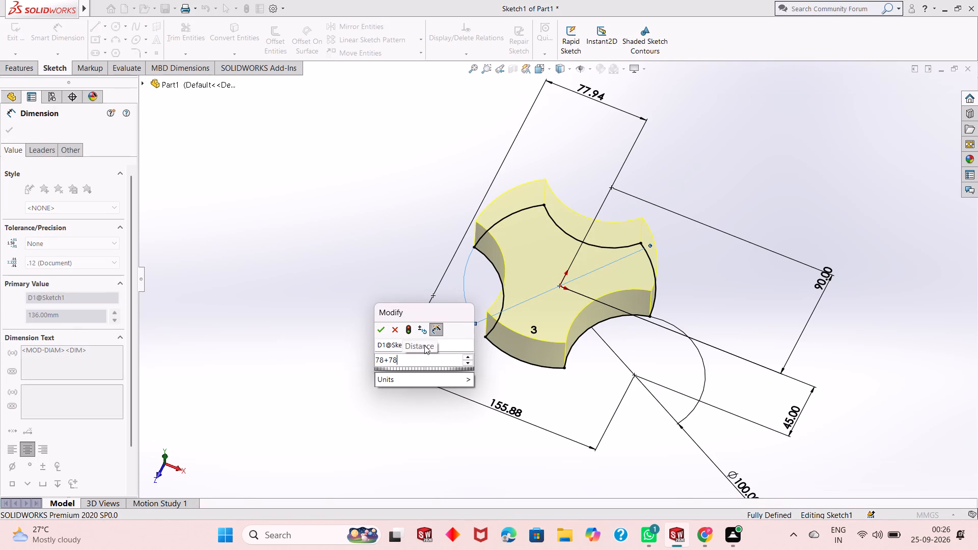
pyautogui.press('BackSpace')
pyautogui.press('BackSpace')
pyautogui.press('BackSpace')
pyautogui.press('BackSpace')
pyautogui.press('BackSpace')
pyautogui.press('BackSpace')
pyautogui.press('BackSpace')
pyautogui.press('BackSpace')
pyautogui.press('BackSpace')
pyautogui.press('BackSpace')
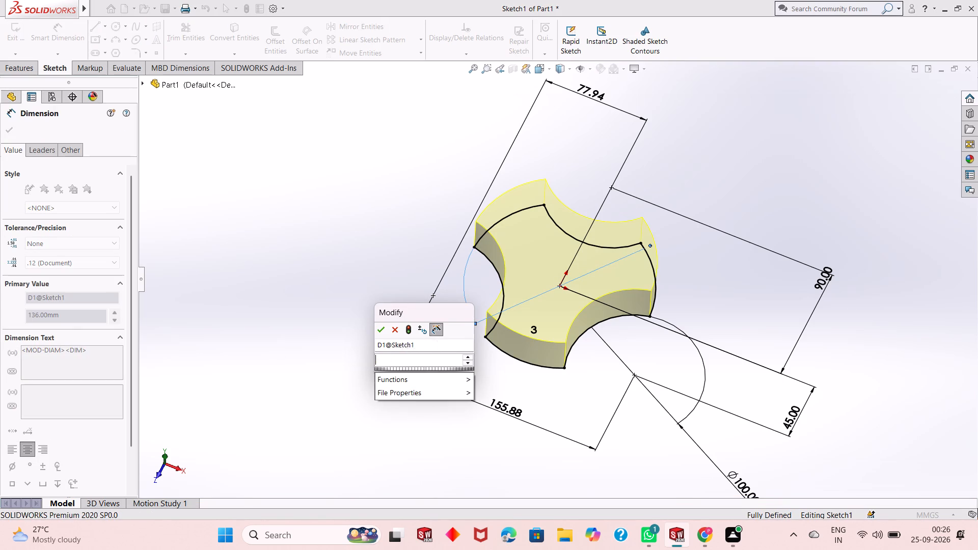
pyautogui.write('75+75')
pyautogui.press('Return')
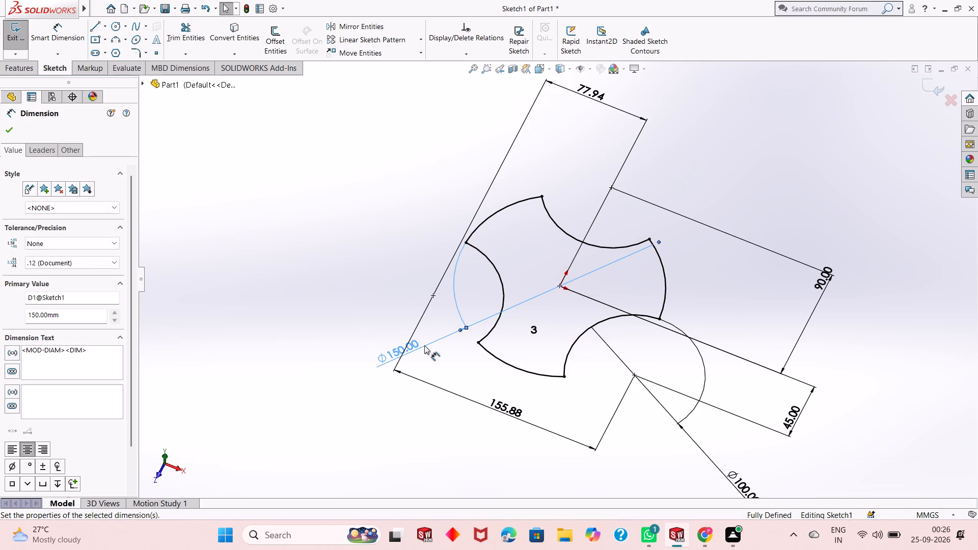
pyautogui.click(5, 130)
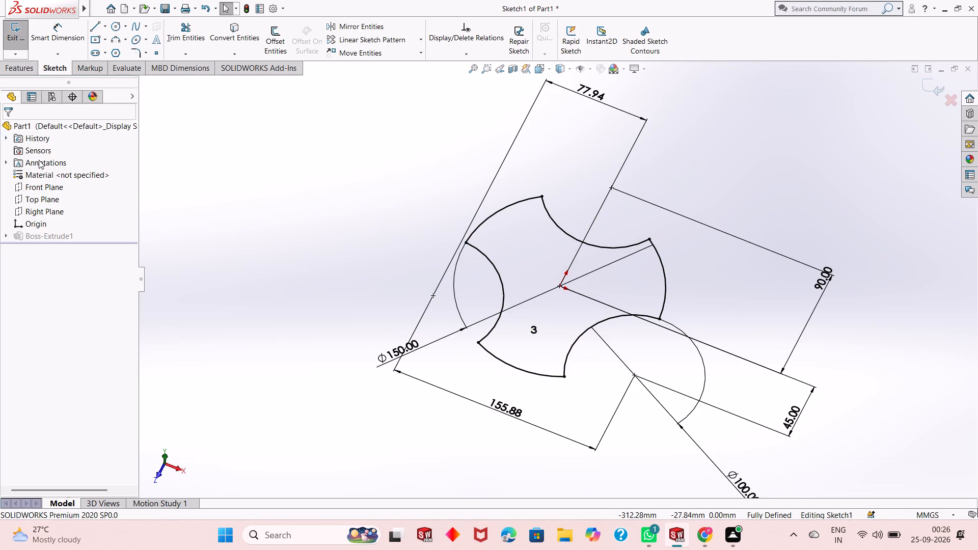
pyautogui.click(928, 92)
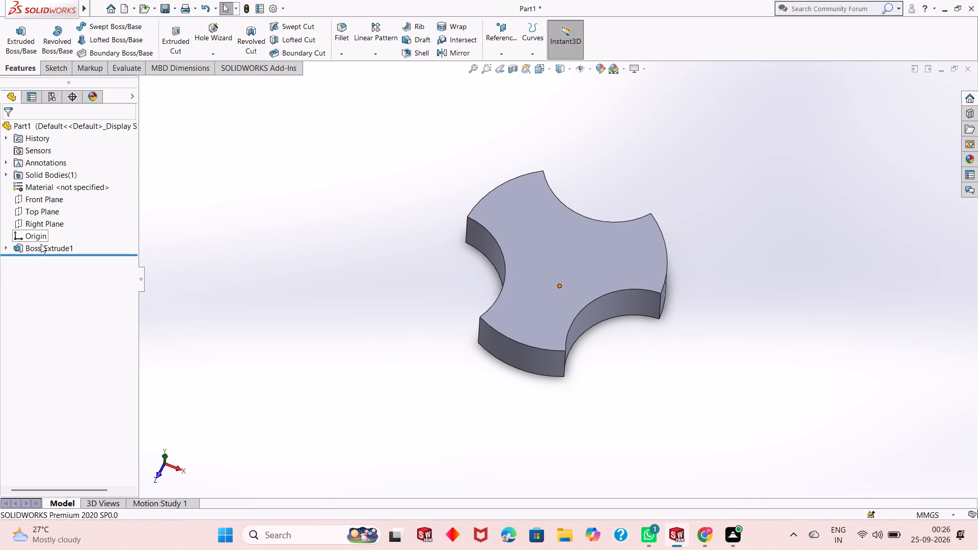
# Reopen the base extrusion's definition and examine its depth and preview over the revised profile.
pyautogui.click(43, 247)
pyautogui.click(54, 217)
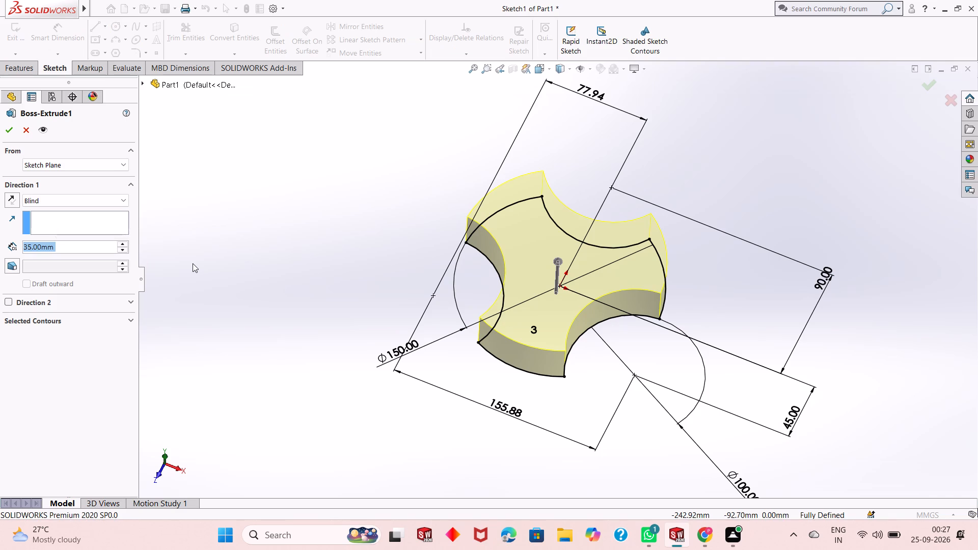
pyautogui.moveTo(371, 279); pyautogui.dragTo(381, 378, button='middle')
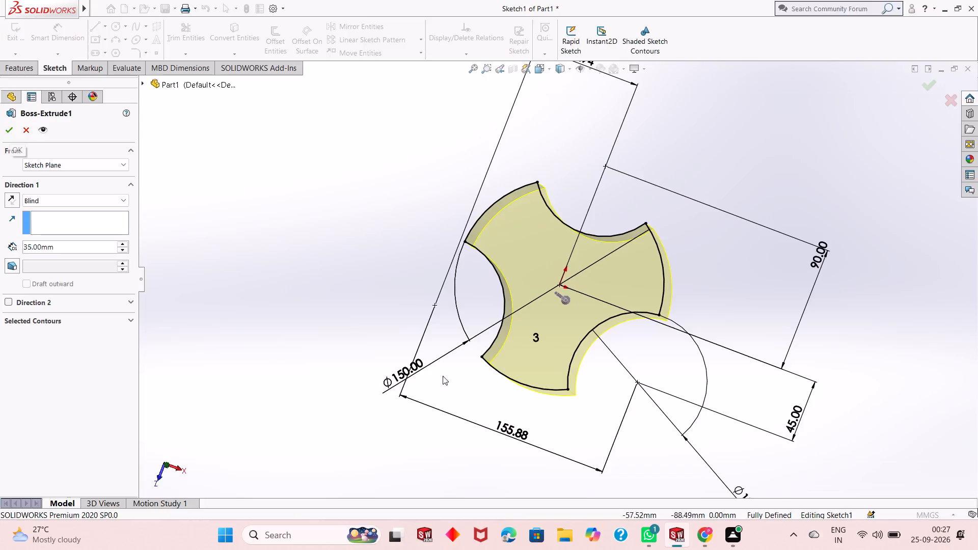
pyautogui.moveTo(451, 389); pyautogui.dragTo(436, 315, button='middle')
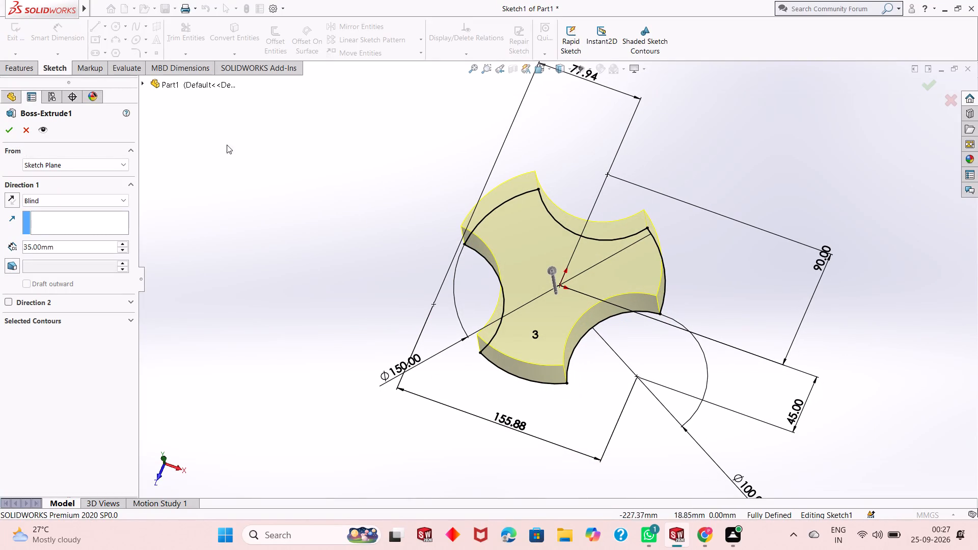
pyautogui.click(12, 134)
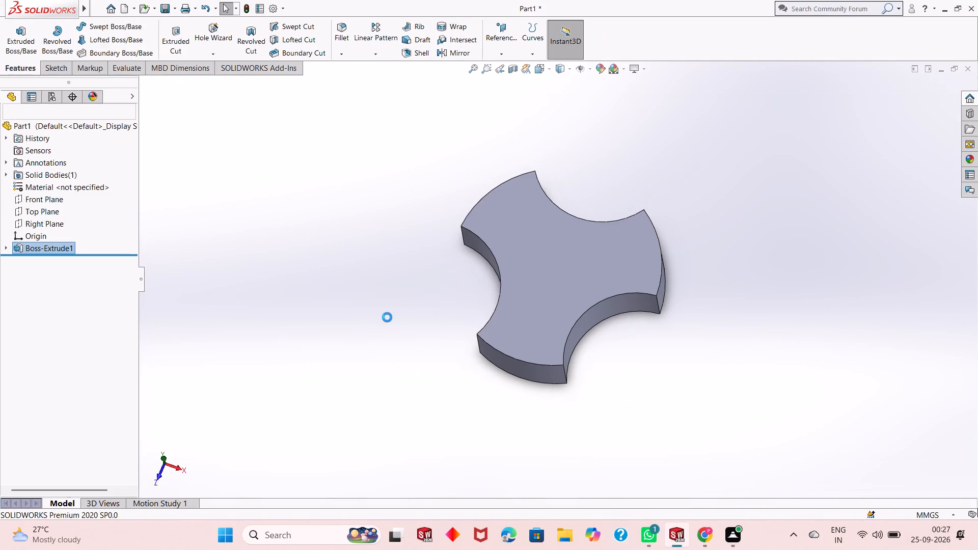
pyautogui.click(381, 318)
# Start a new sketch on the base's underside face and draw an origin-centred circle about 107.5 mm in diameter.
pyautogui.moveTo(500, 397); pyautogui.dragTo(558, 149, button='middle')
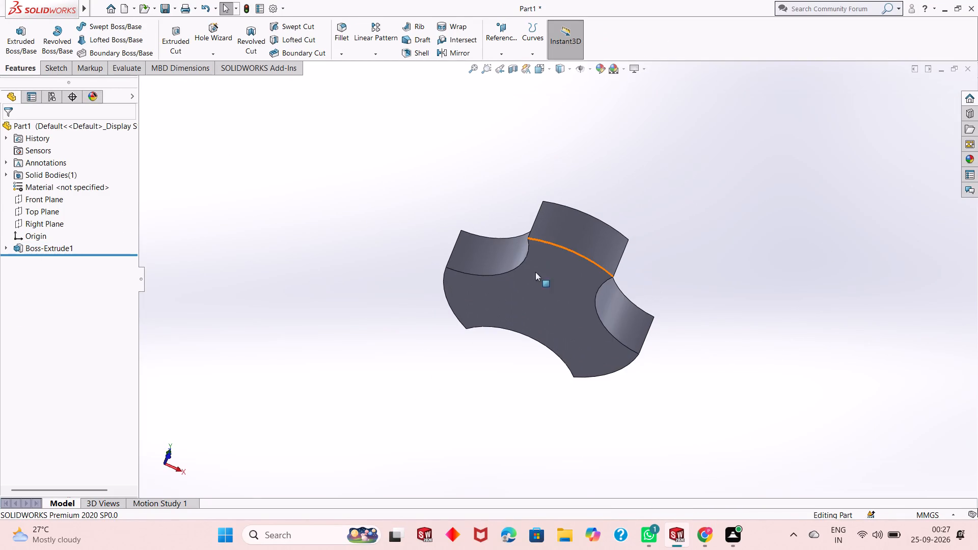
pyautogui.click(534, 290)
pyautogui.click(577, 264)
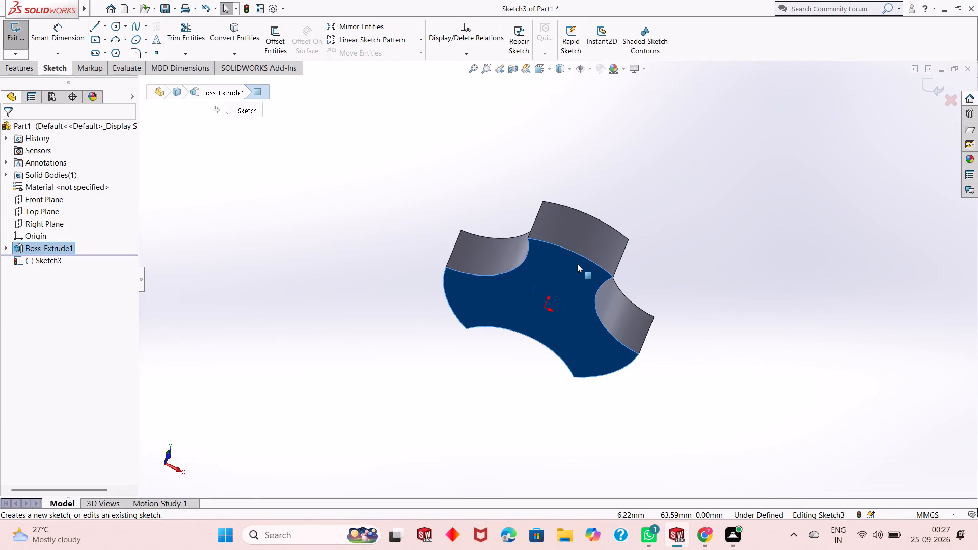
pyautogui.hotkey('ctrl', '8')
pyautogui.scroll(2, 580, 263)
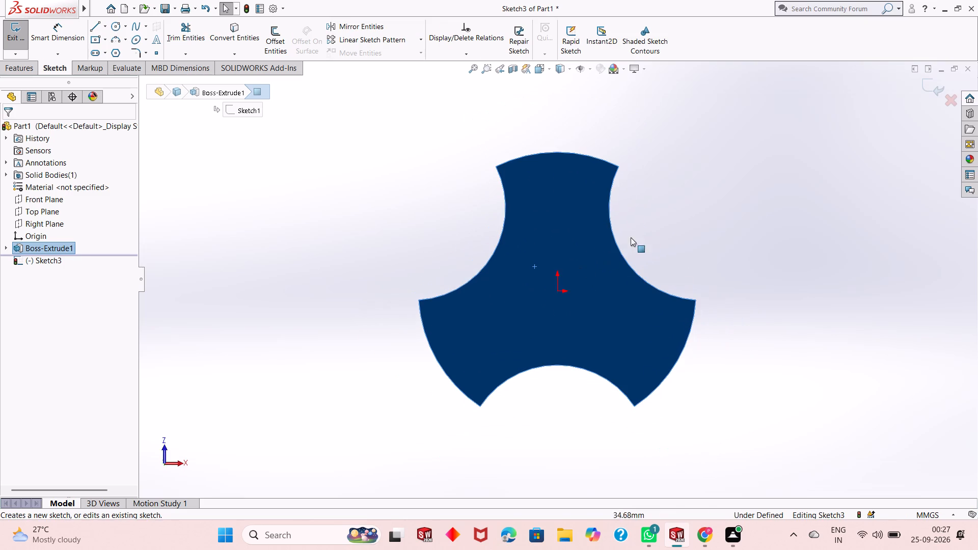
pyautogui.click(662, 233)
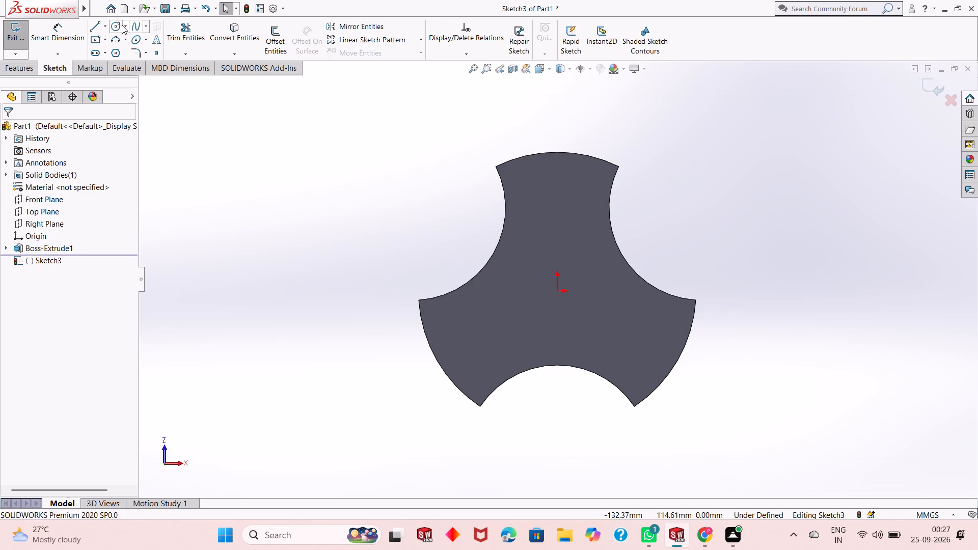
pyautogui.click(120, 29)
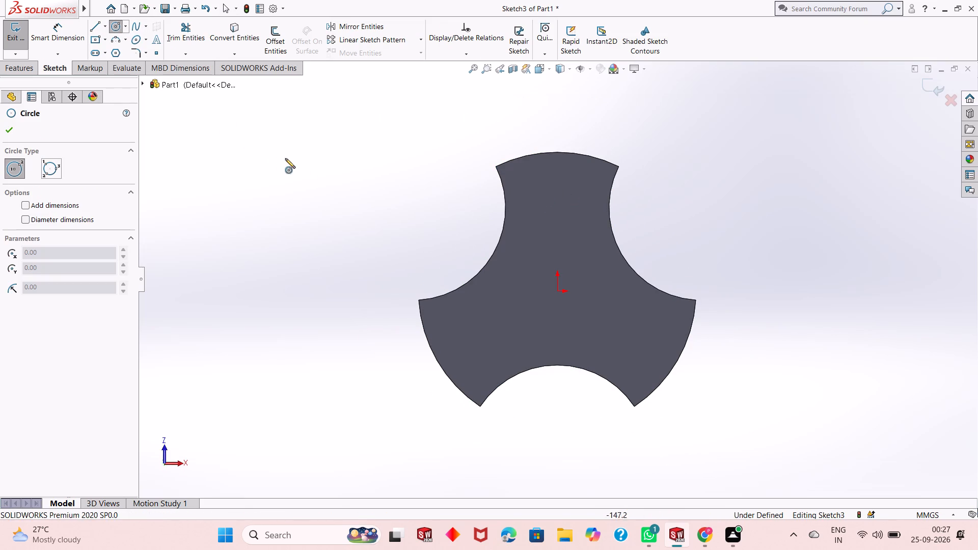
pyautogui.click(560, 292)
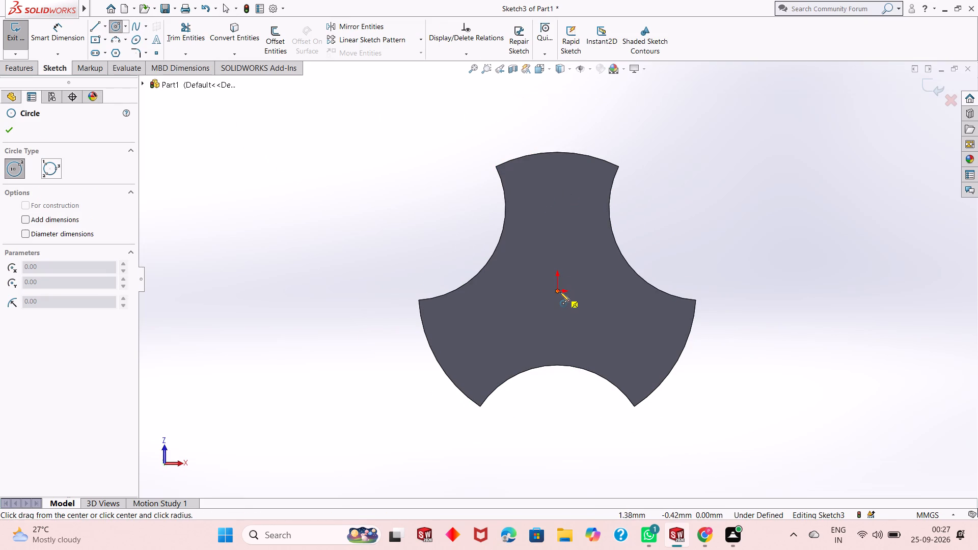
pyautogui.click(635, 229)
pyautogui.rightClick(244, 139)
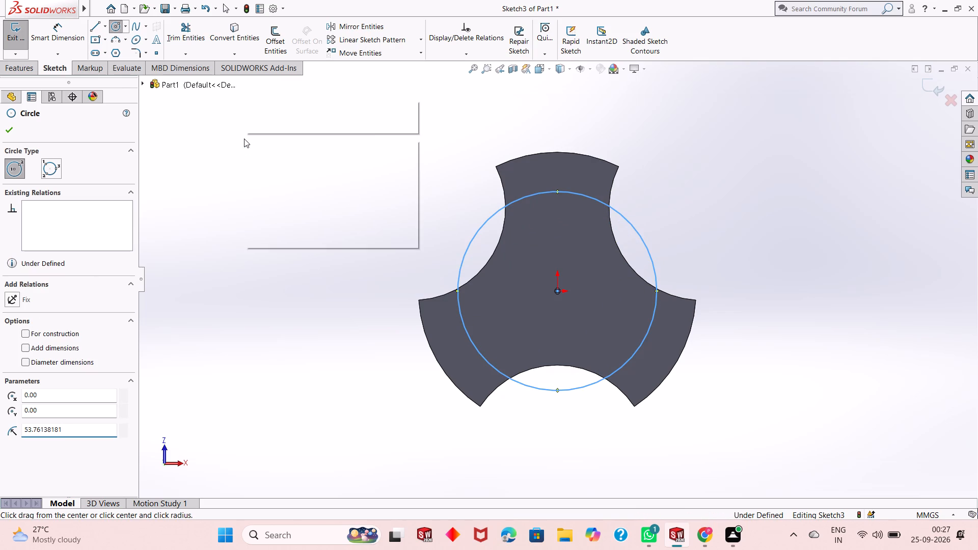
pyautogui.click(265, 149)
# Dimension the origin-centred circle on the underside face to a diameter of 136 mm.
pyautogui.click(56, 26)
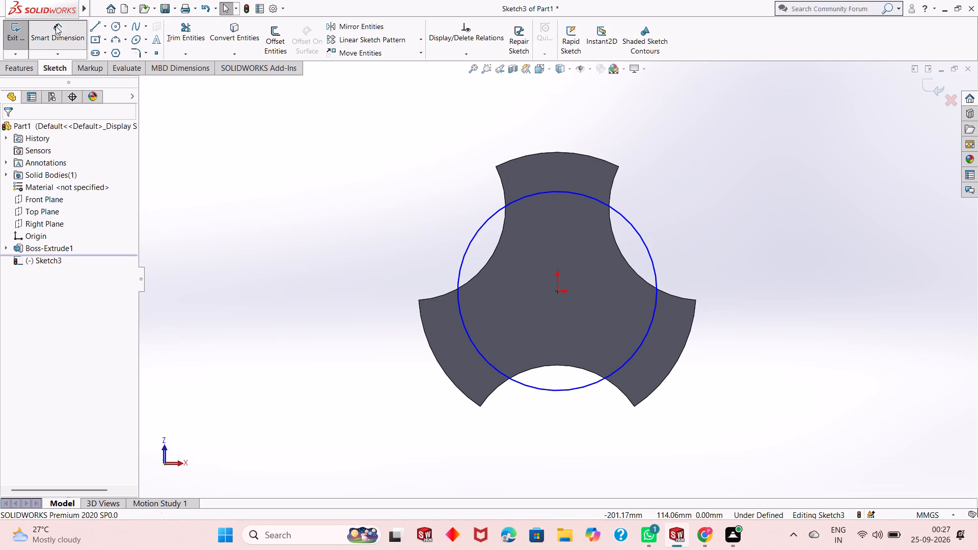
pyautogui.click(567, 390)
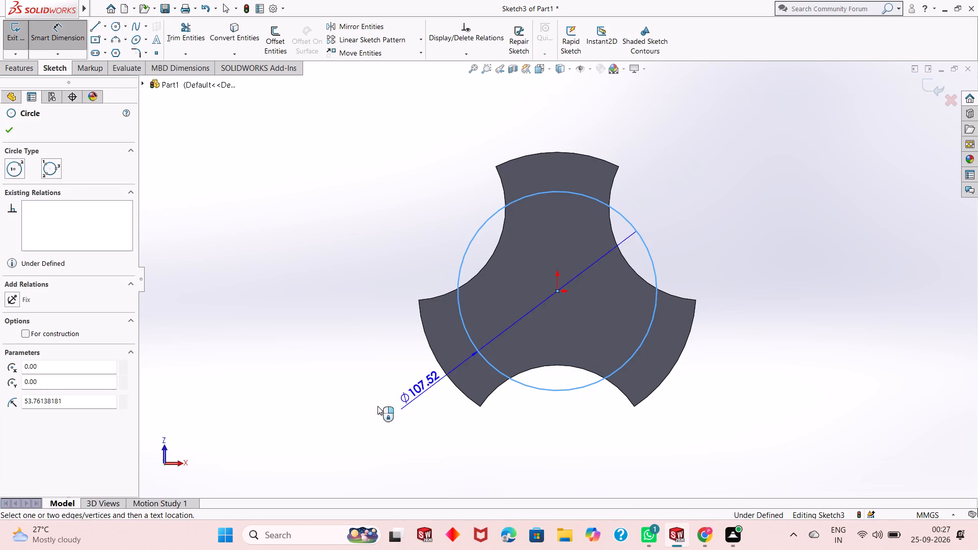
pyautogui.click(335, 433)
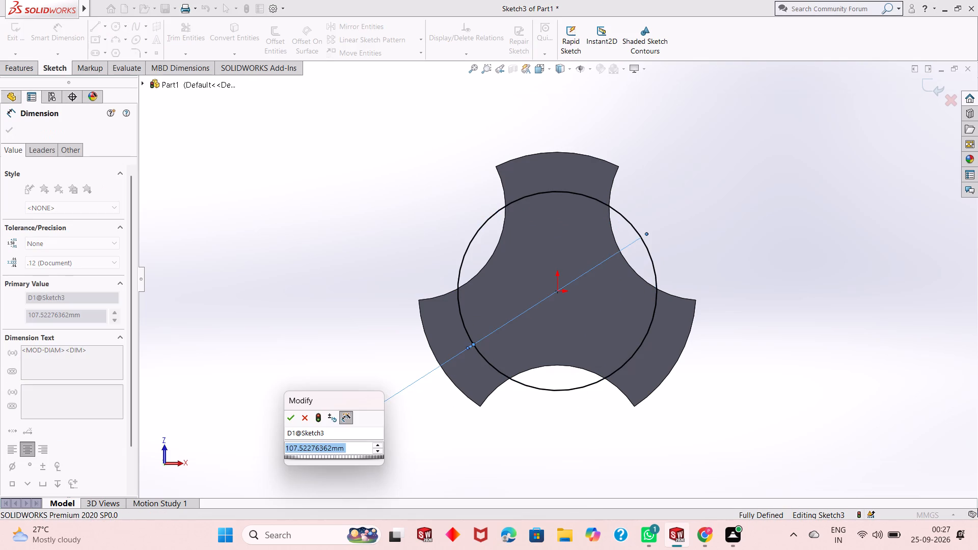
pyautogui.write('68+68')
pyautogui.press('Return')
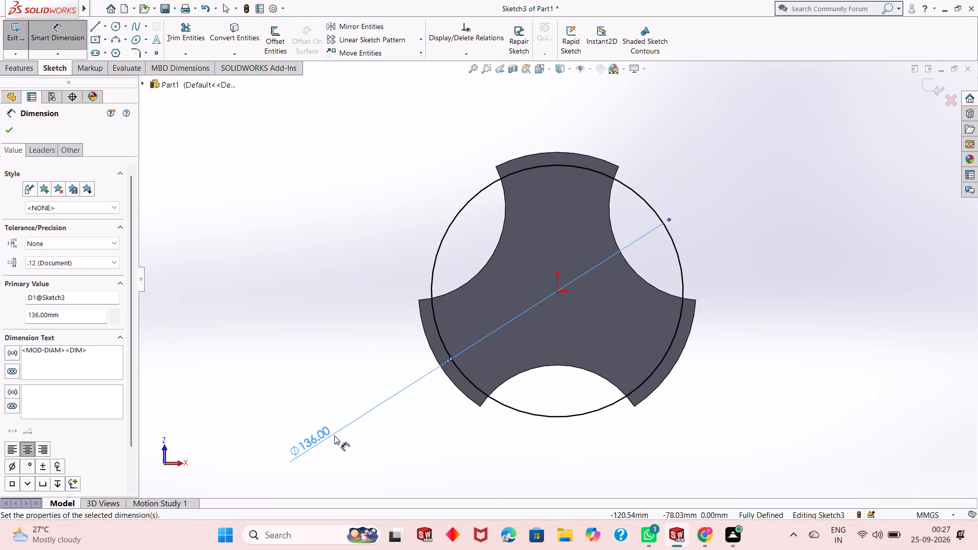
pyautogui.scroll(2, 622, 324)
pyautogui.rightClick(323, 255)
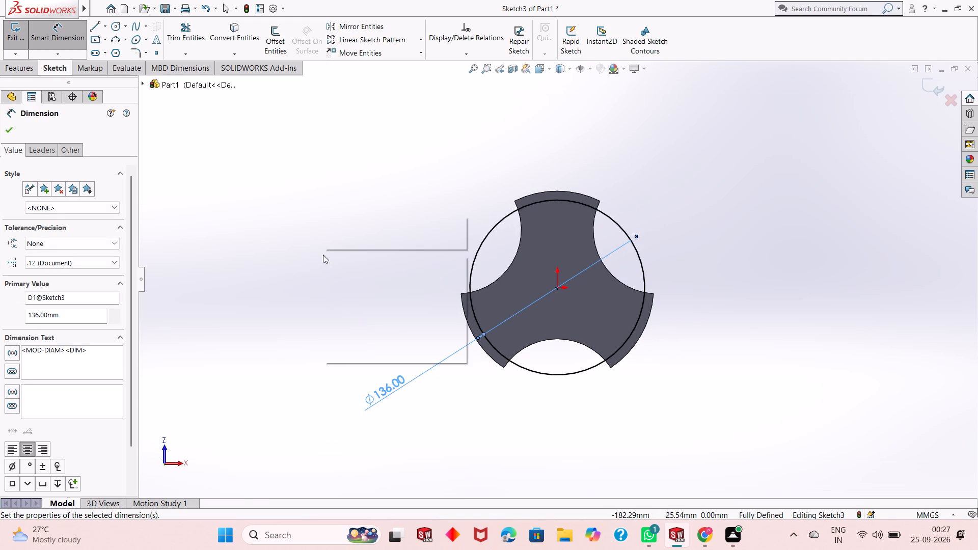
pyautogui.click(348, 288)
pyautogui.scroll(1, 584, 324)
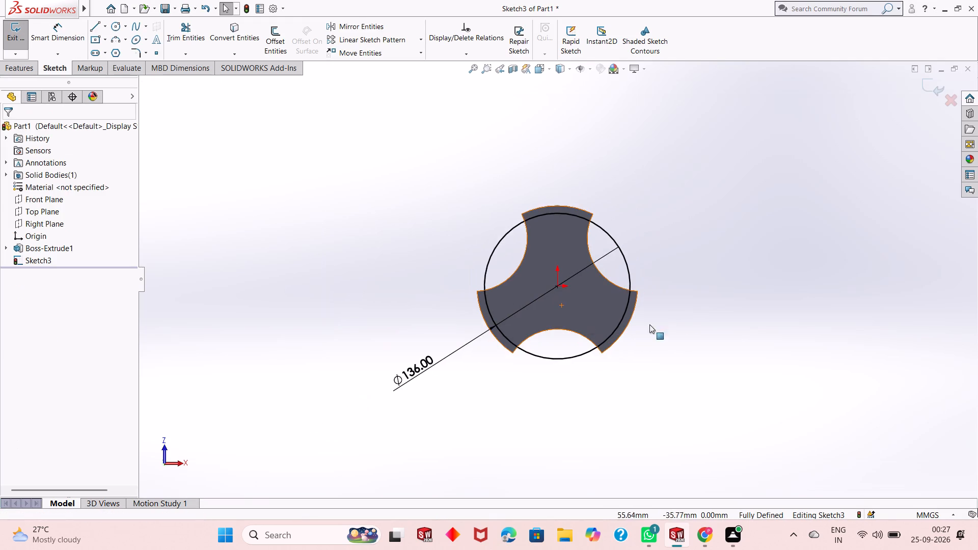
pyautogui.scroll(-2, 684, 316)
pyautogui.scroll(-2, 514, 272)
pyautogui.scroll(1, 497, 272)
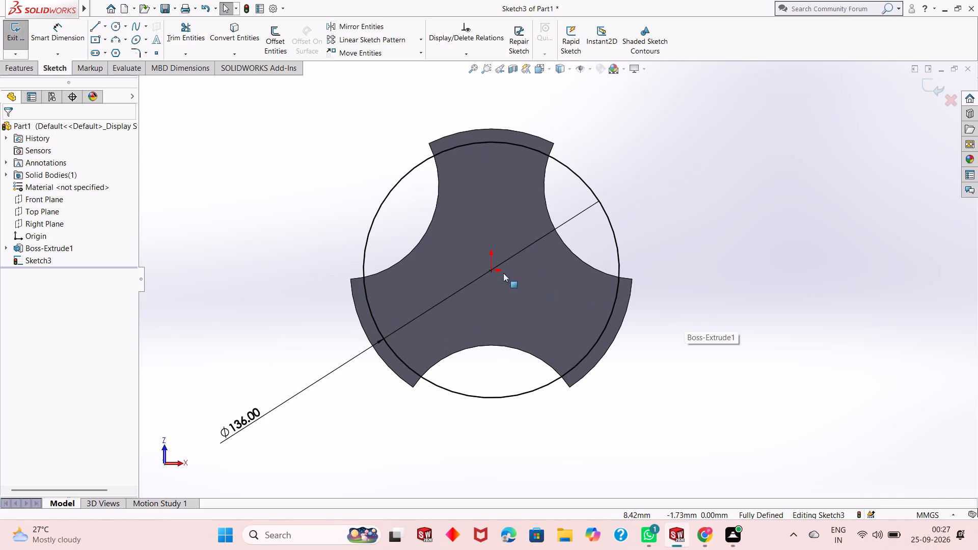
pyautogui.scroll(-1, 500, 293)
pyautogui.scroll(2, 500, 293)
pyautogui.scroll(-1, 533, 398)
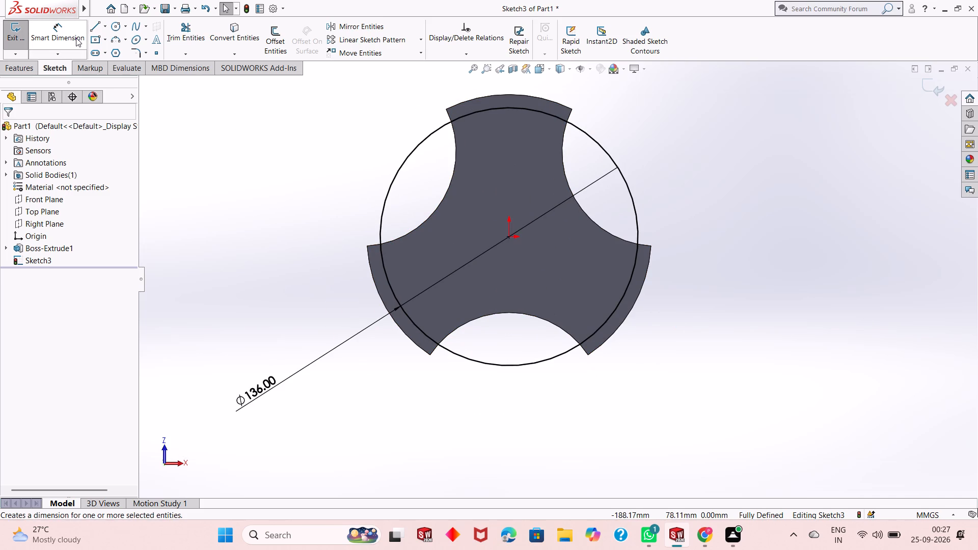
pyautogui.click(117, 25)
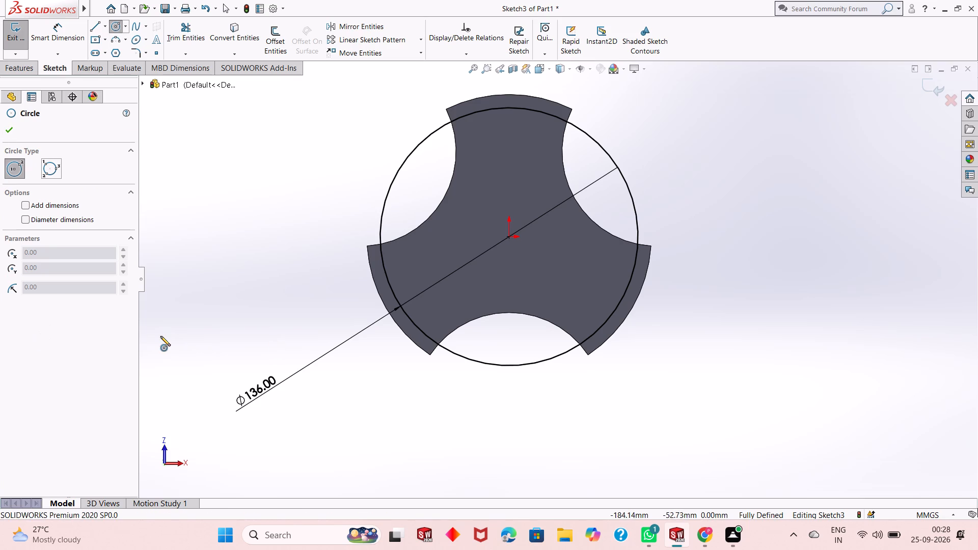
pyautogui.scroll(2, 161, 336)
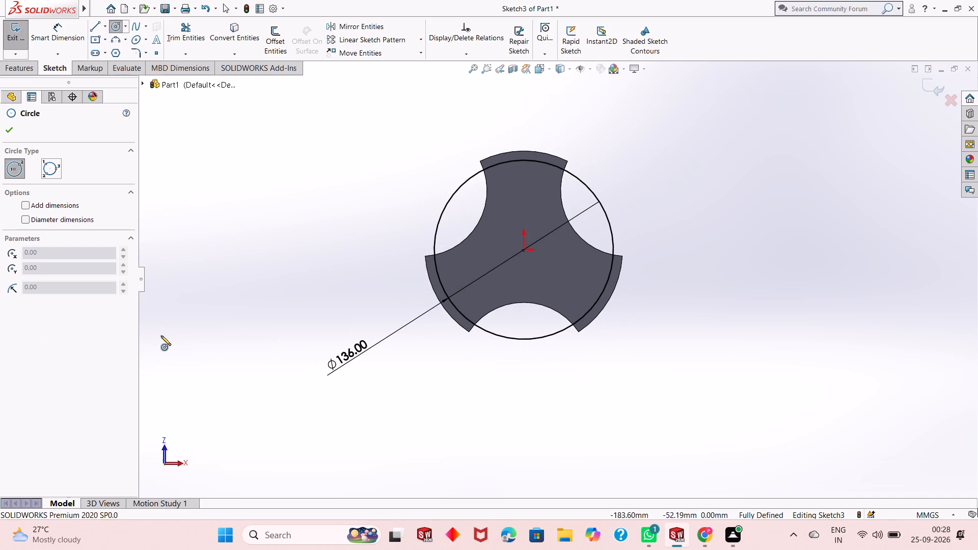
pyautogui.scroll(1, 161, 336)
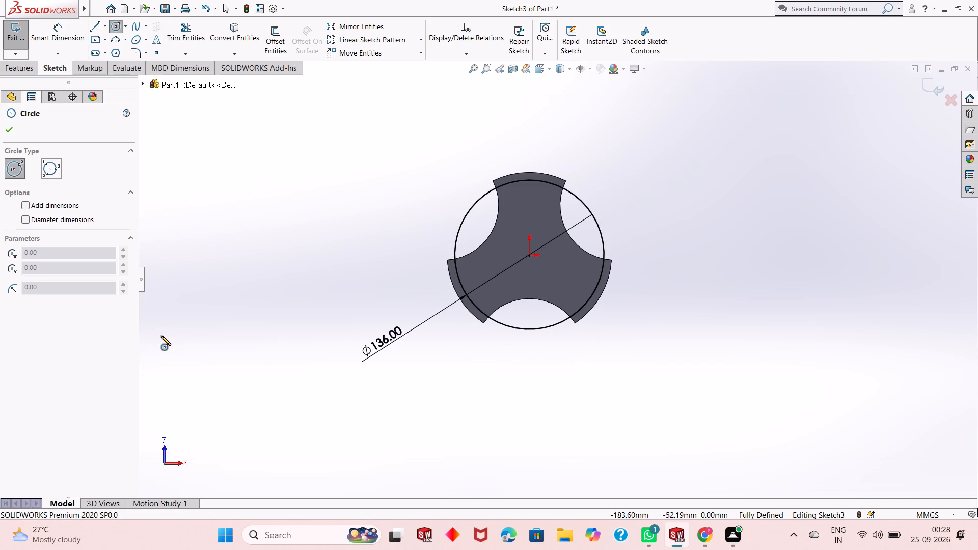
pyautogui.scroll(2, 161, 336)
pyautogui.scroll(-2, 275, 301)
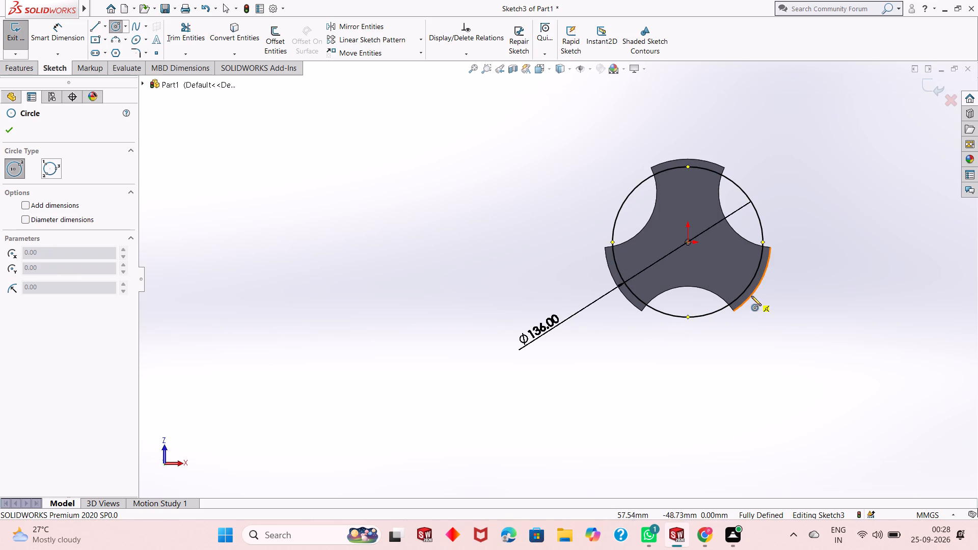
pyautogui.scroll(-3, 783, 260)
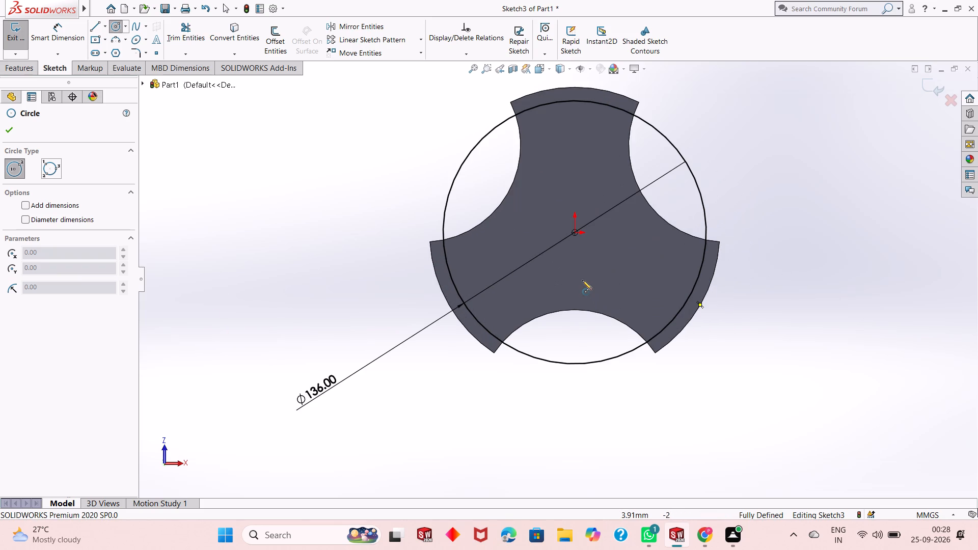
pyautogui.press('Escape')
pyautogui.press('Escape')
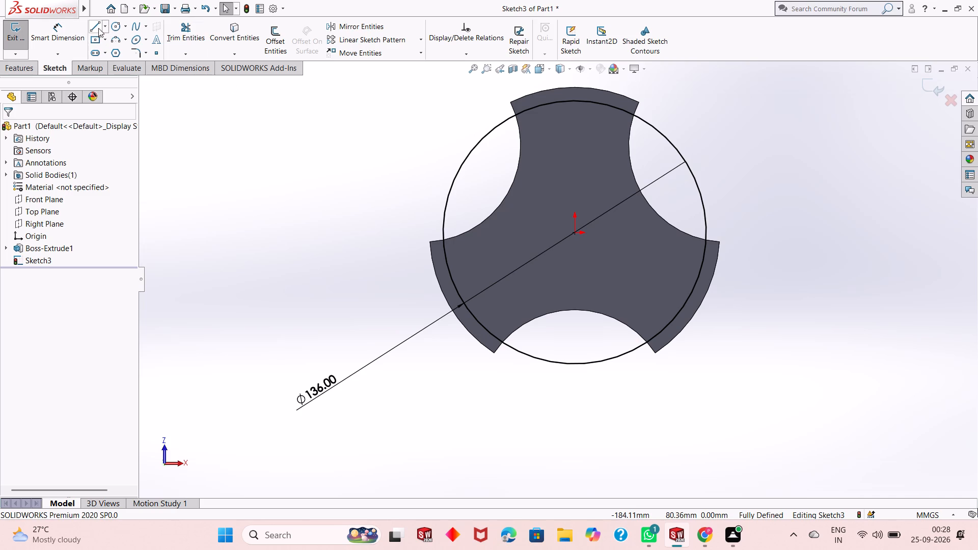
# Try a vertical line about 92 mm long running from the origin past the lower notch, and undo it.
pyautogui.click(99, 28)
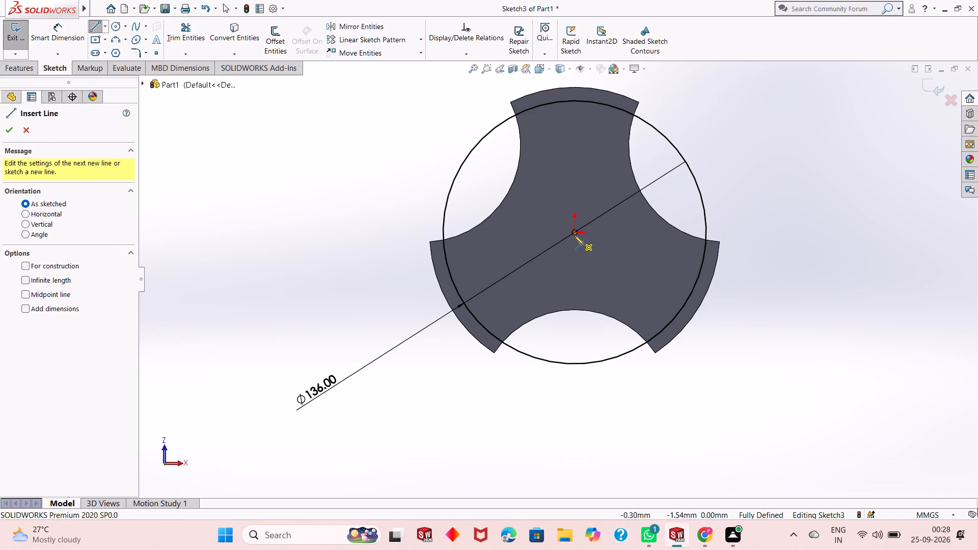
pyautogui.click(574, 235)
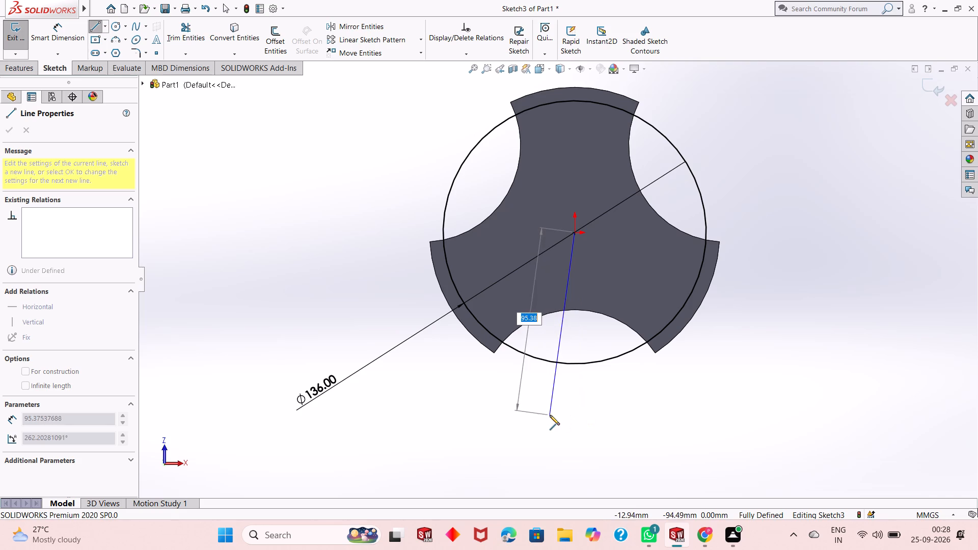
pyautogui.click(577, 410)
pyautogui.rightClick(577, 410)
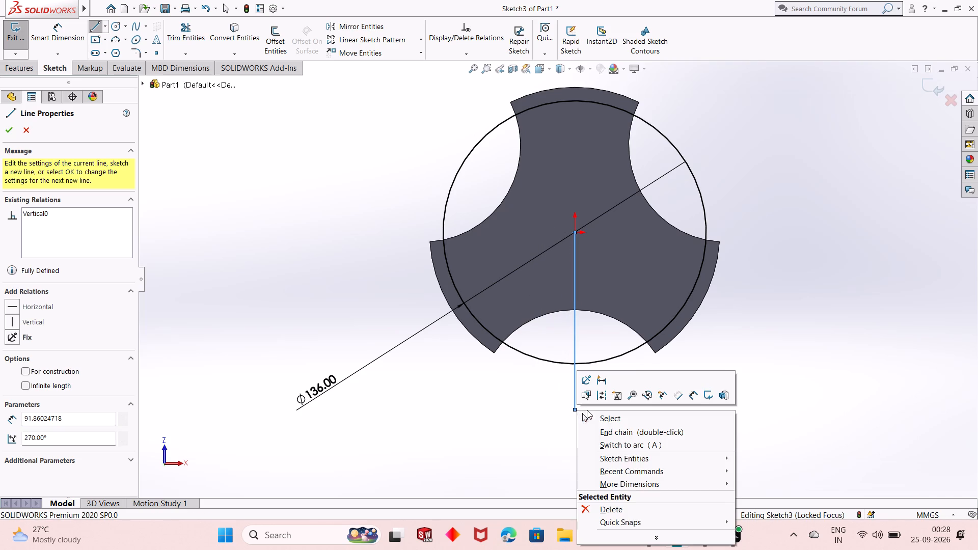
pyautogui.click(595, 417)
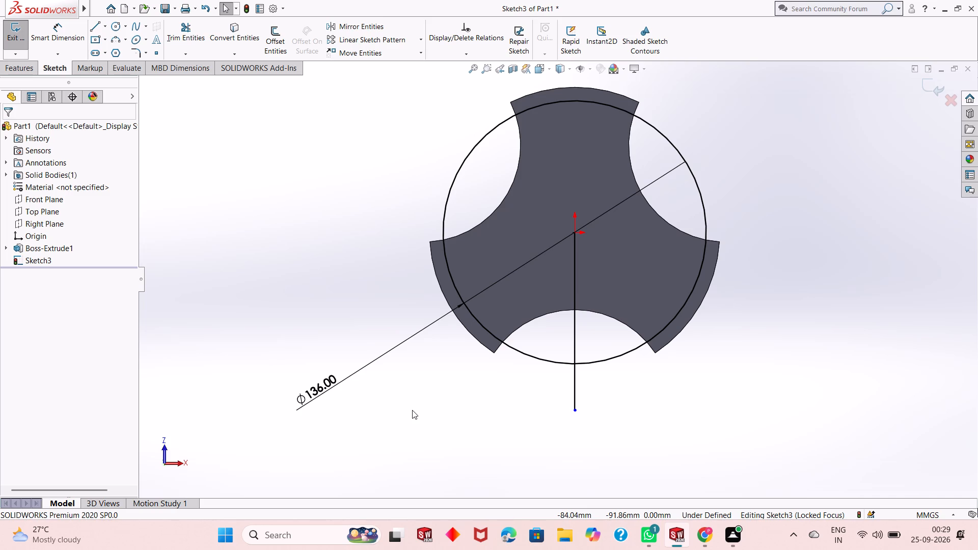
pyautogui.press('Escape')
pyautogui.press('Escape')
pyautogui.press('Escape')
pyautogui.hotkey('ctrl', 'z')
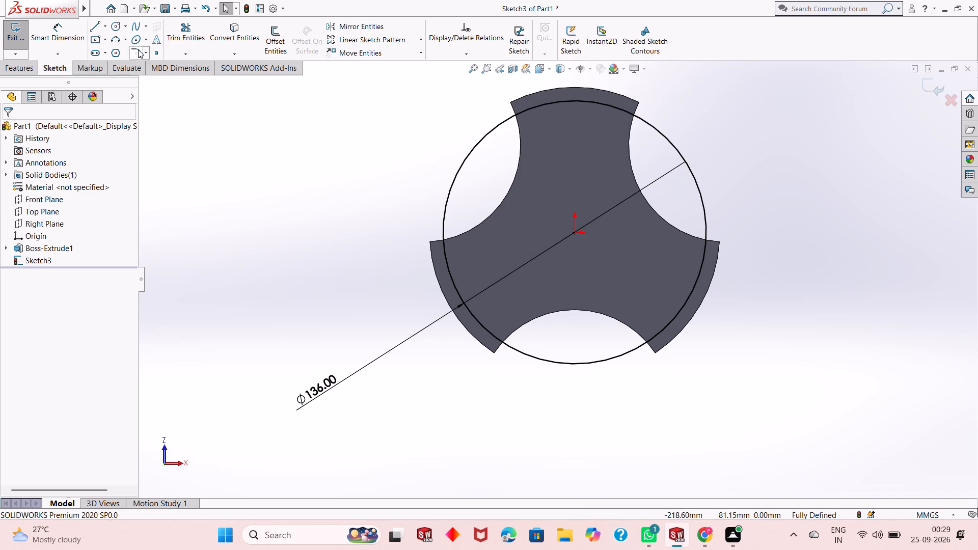
# Sketch a second origin-centred circle about 101 mm in diameter inside the 136 mm circle.
pyautogui.click(114, 24)
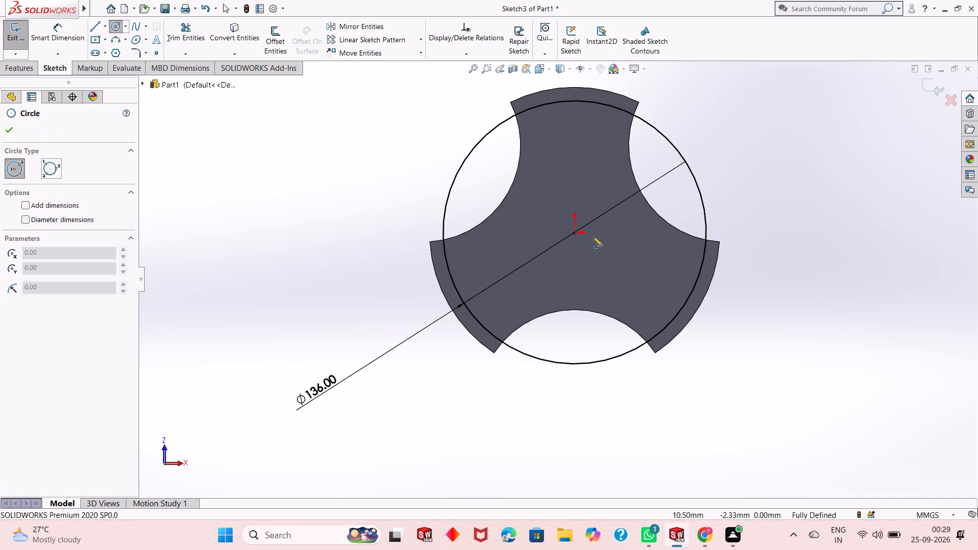
pyautogui.click(575, 233)
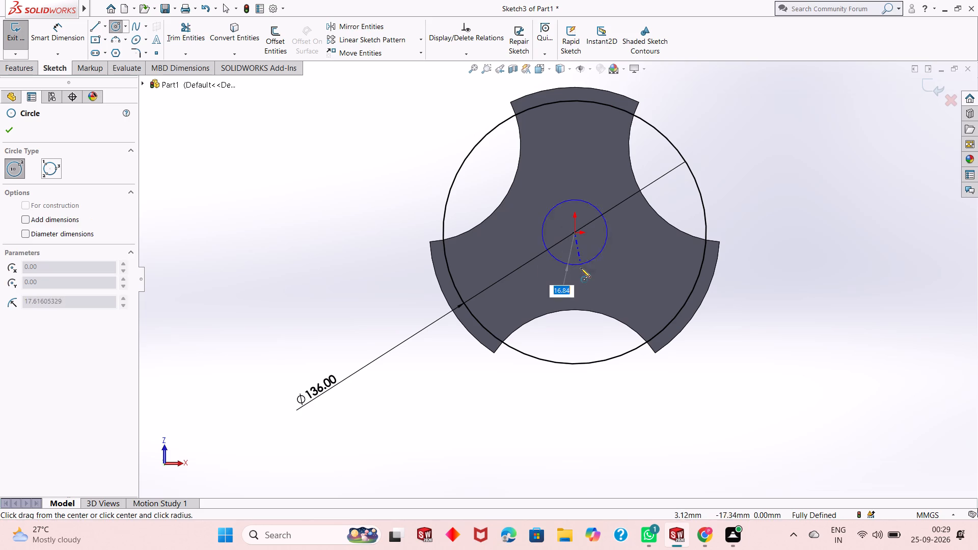
pyautogui.click(583, 330)
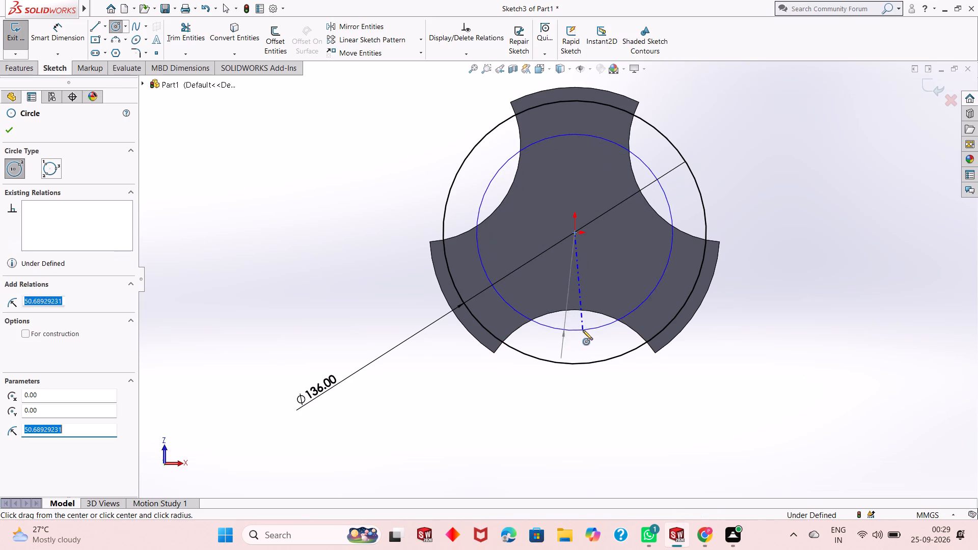
pyautogui.rightClick(249, 200)
pyautogui.click(262, 209)
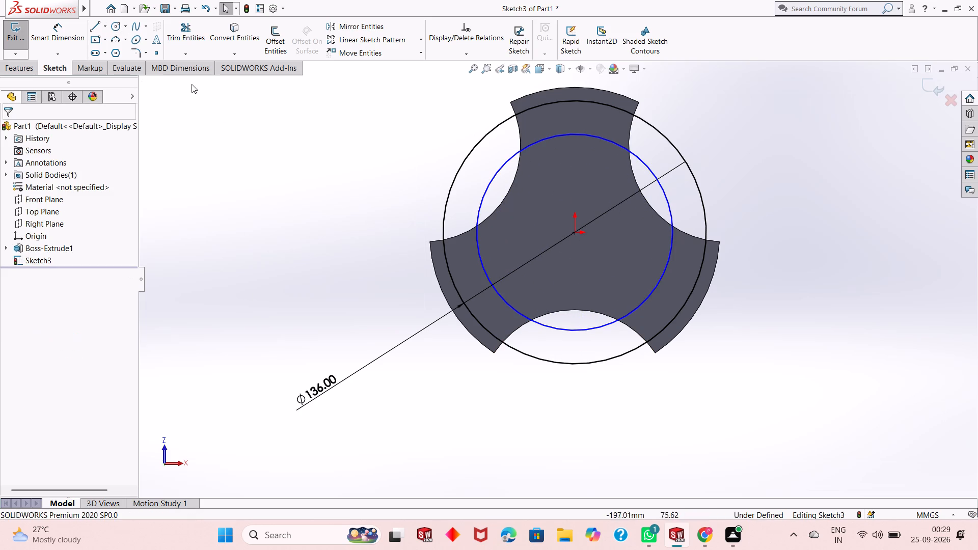
# Dimension the inner concentric circle to a diameter of 120 mm.
pyautogui.click(70, 34)
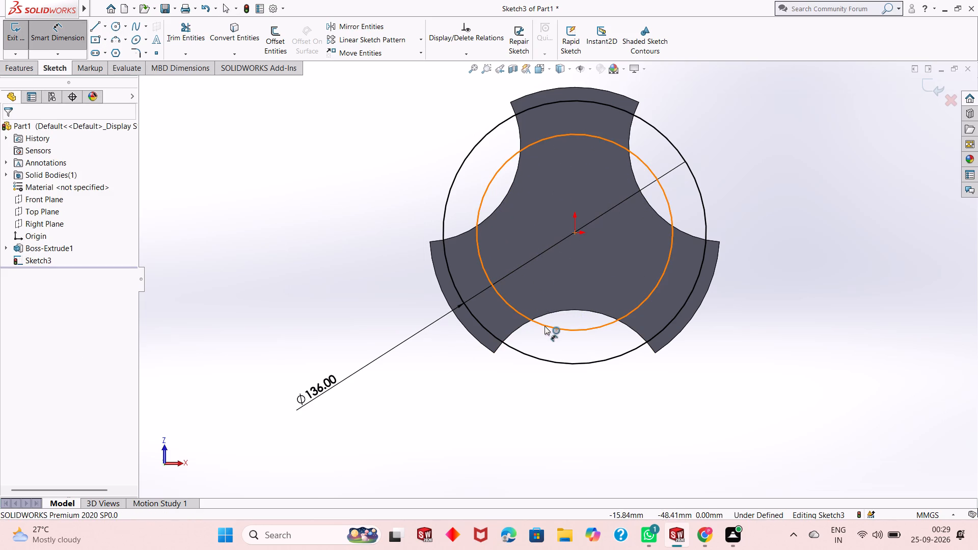
pyautogui.click(545, 326)
pyautogui.click(396, 432)
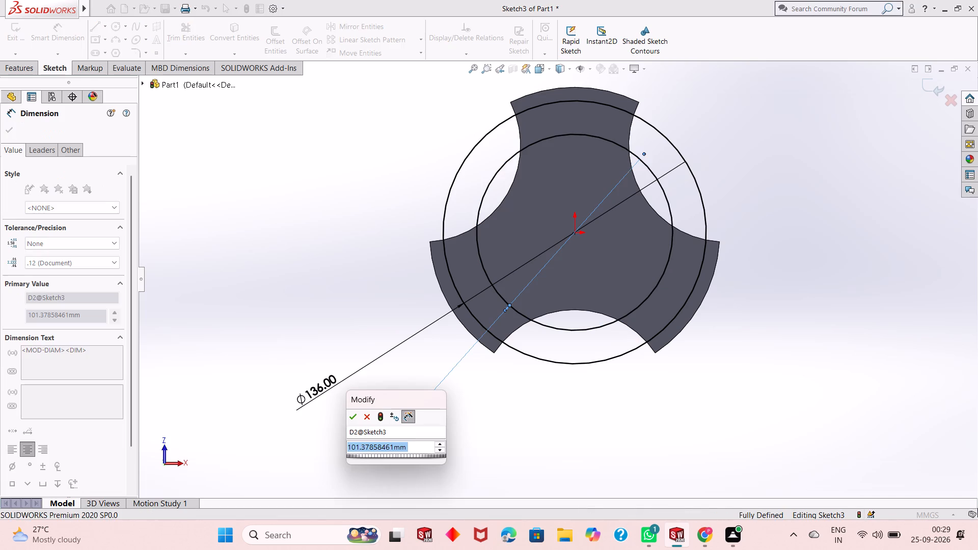
pyautogui.write('120')
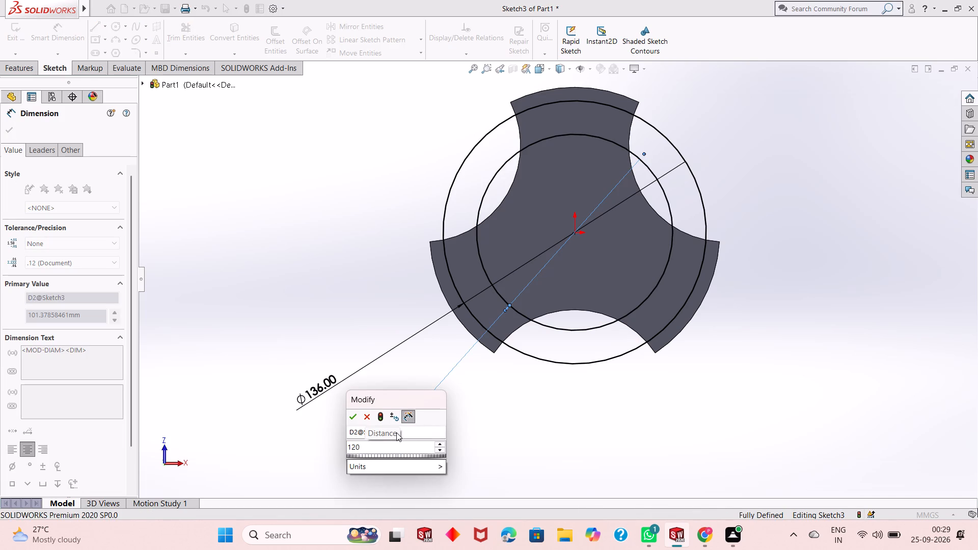
pyautogui.press('Return')
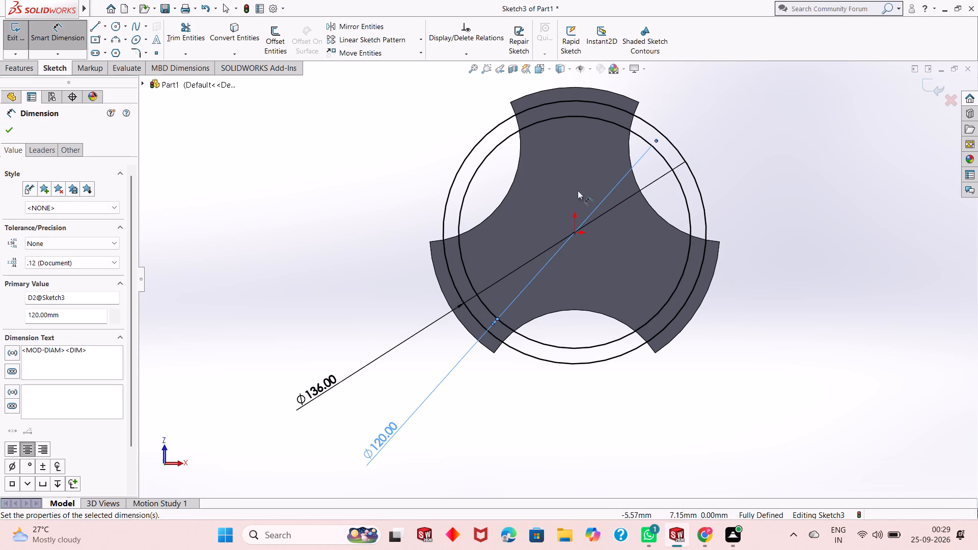
# Sketch a vertical line about 103 mm long from the origin up past the upper lobe's outer edge.
pyautogui.scroll(1, 581, 182)
pyautogui.scroll(-2, 581, 181)
pyautogui.rightClick(198, 198)
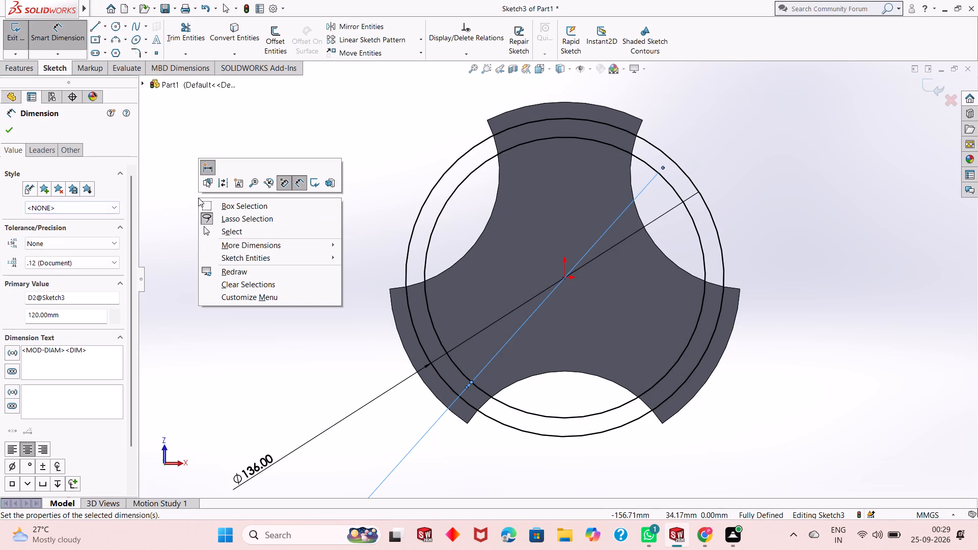
pyautogui.click(222, 231)
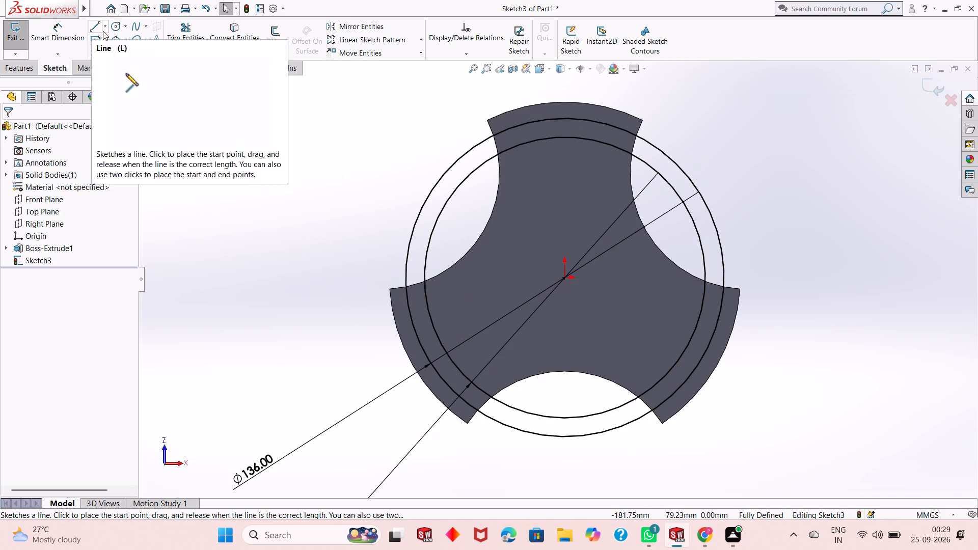
pyautogui.click(100, 27)
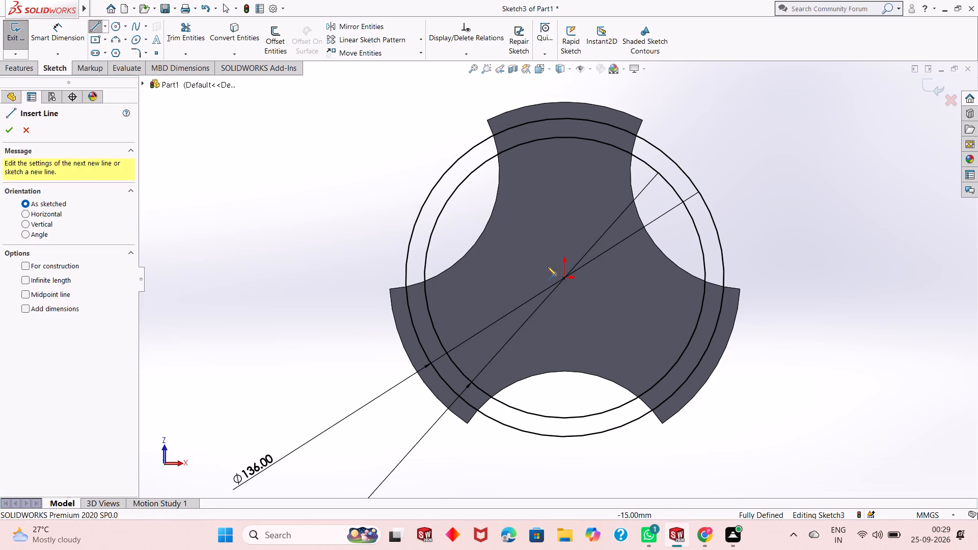
pyautogui.click(567, 278)
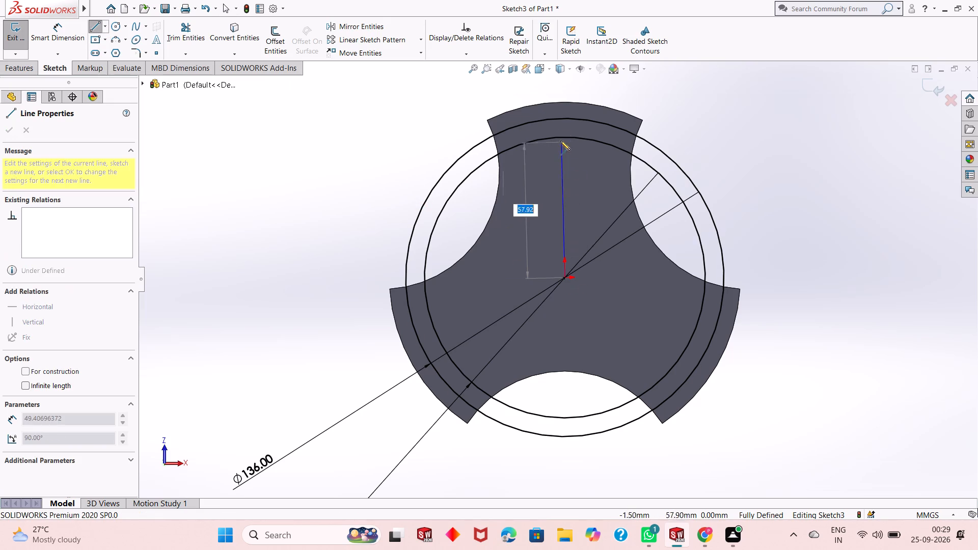
pyautogui.scroll(1, 560, 126)
pyautogui.scroll(-3, 560, 126)
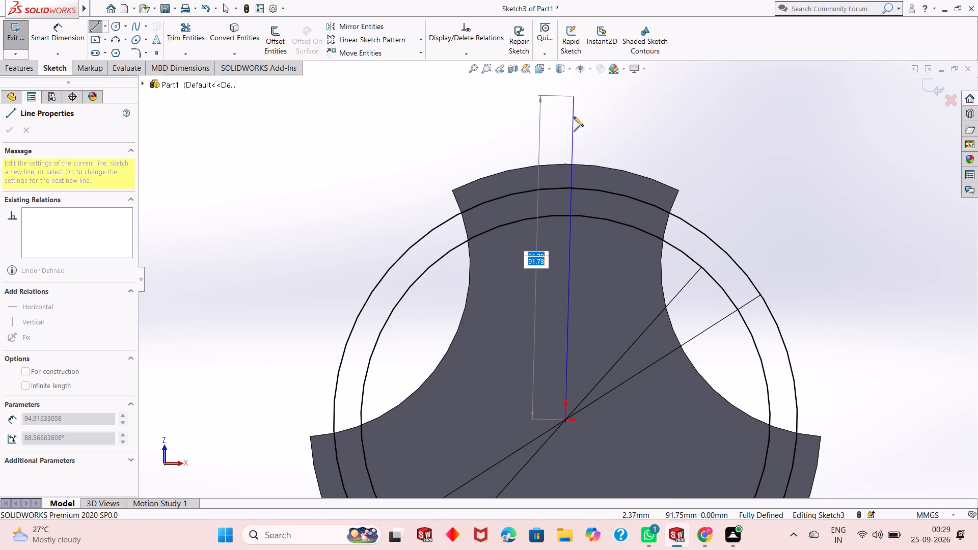
pyautogui.scroll(-3, 574, 134)
pyautogui.scroll(-2, 555, 252)
pyautogui.scroll(9, 555, 252)
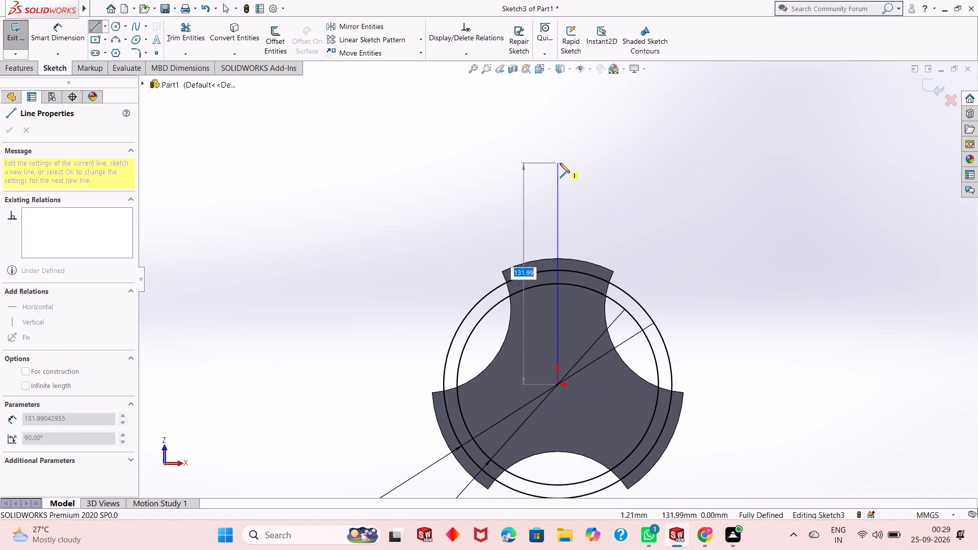
pyautogui.click(560, 211)
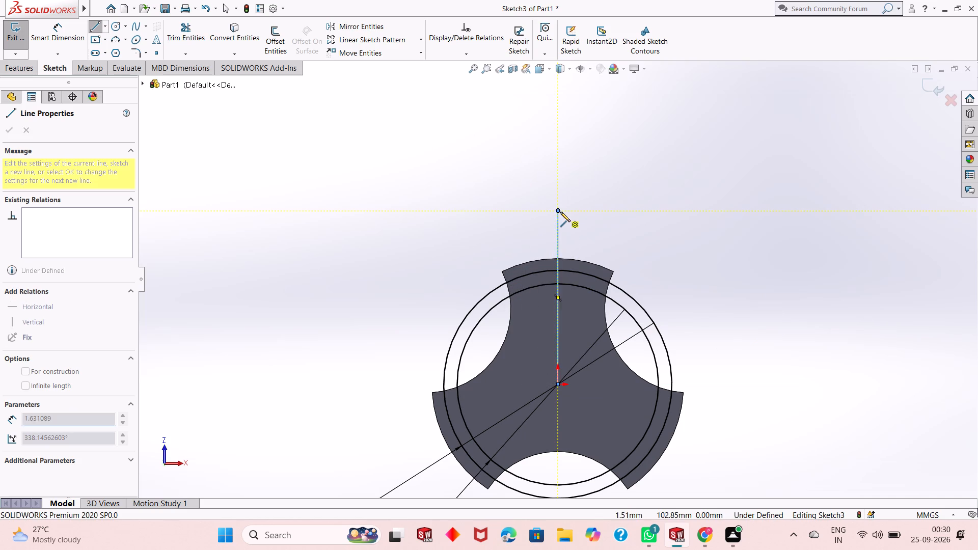
pyautogui.rightClick(607, 171)
pyautogui.click(623, 180)
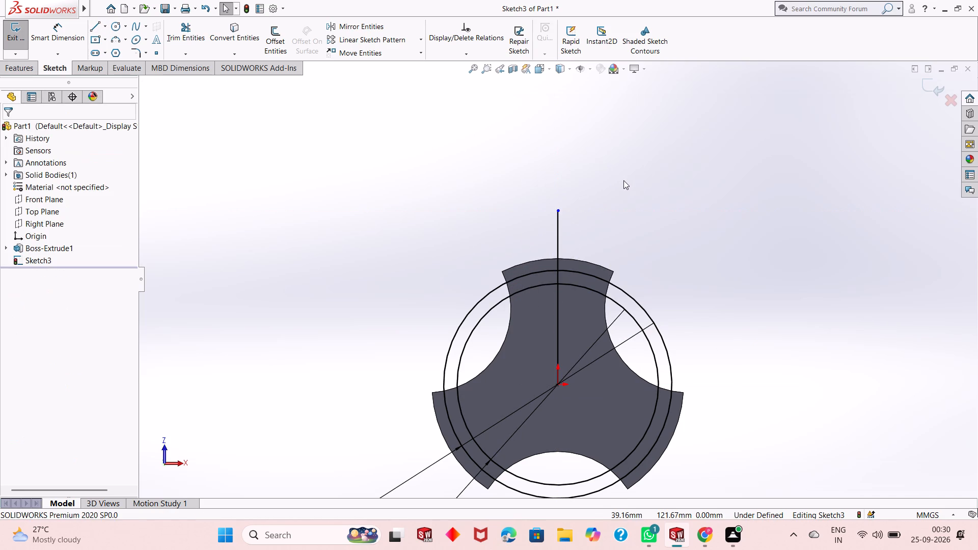
# Offset the vertical line bi-directionally by 20 mm.
pyautogui.scroll(-3, 578, 389)
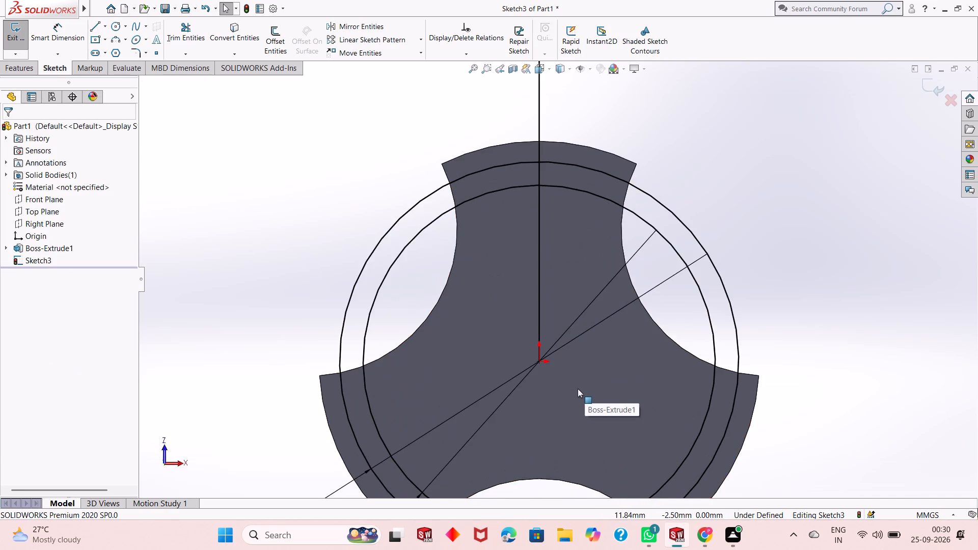
pyautogui.scroll(2, 568, 335)
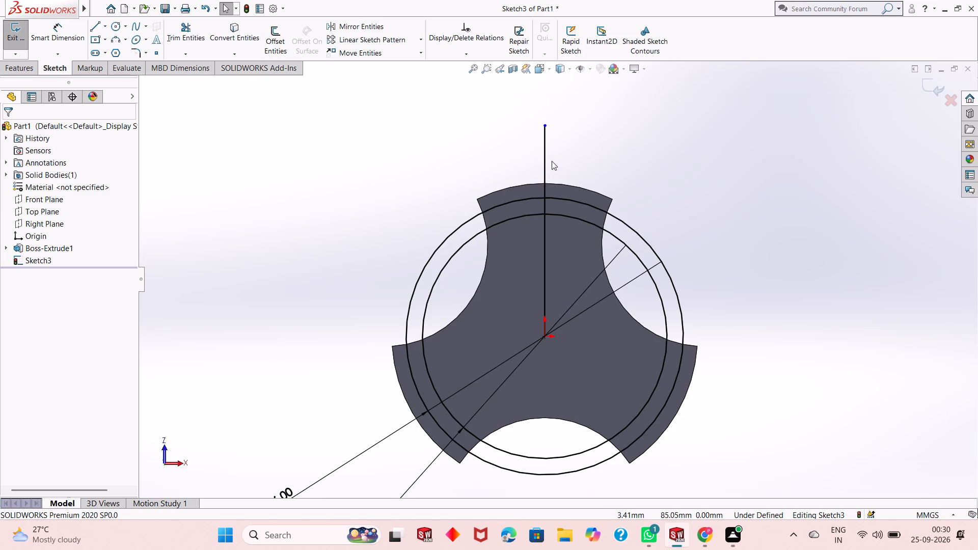
pyautogui.click(545, 148)
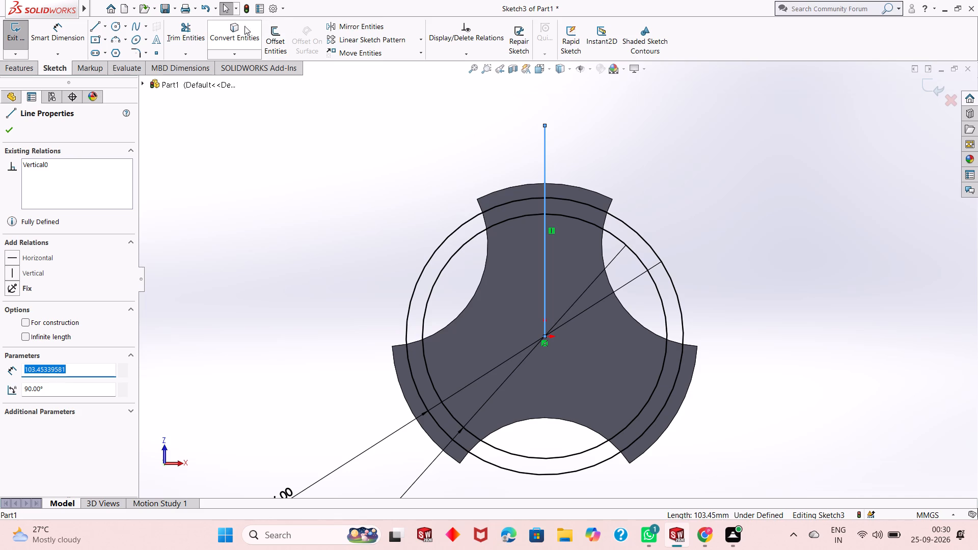
pyautogui.click(277, 36)
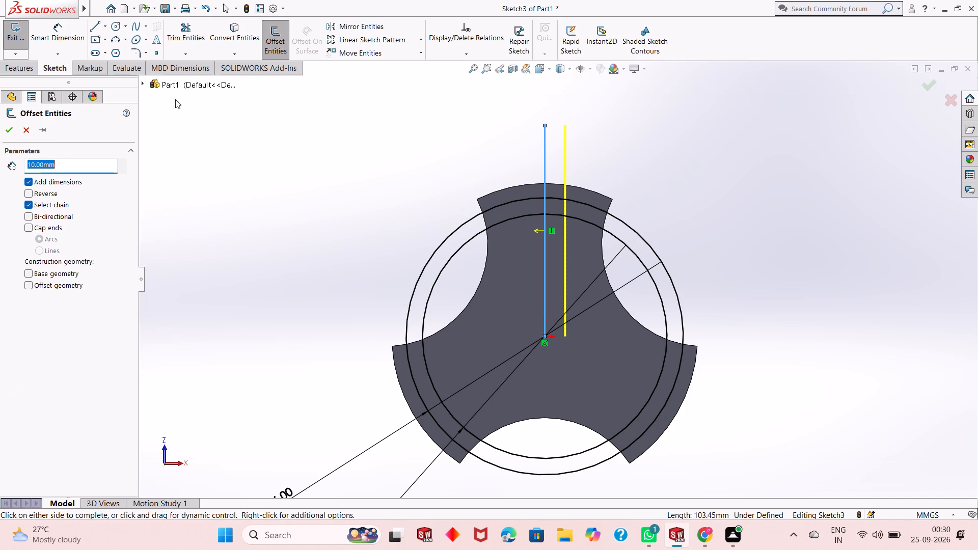
pyautogui.click(55, 215)
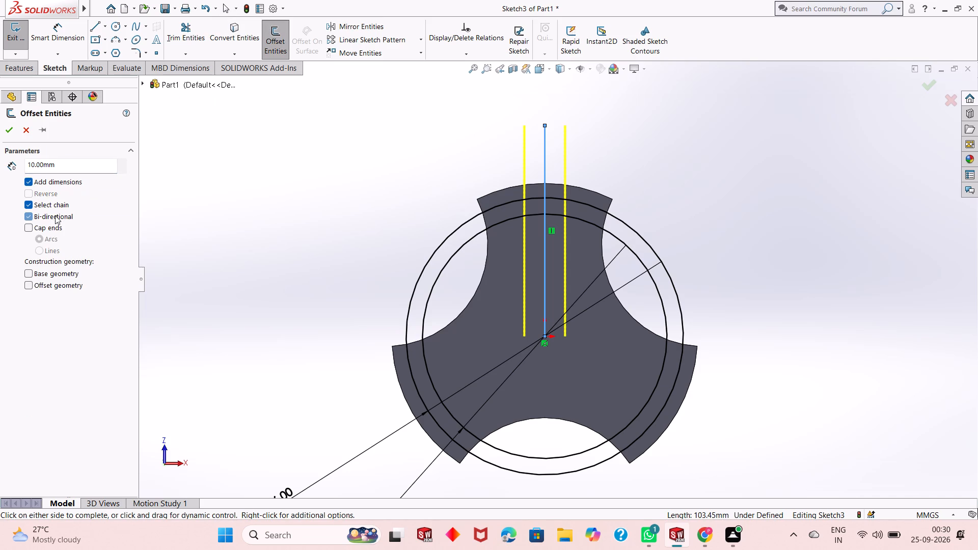
pyautogui.doubleClick(53, 165)
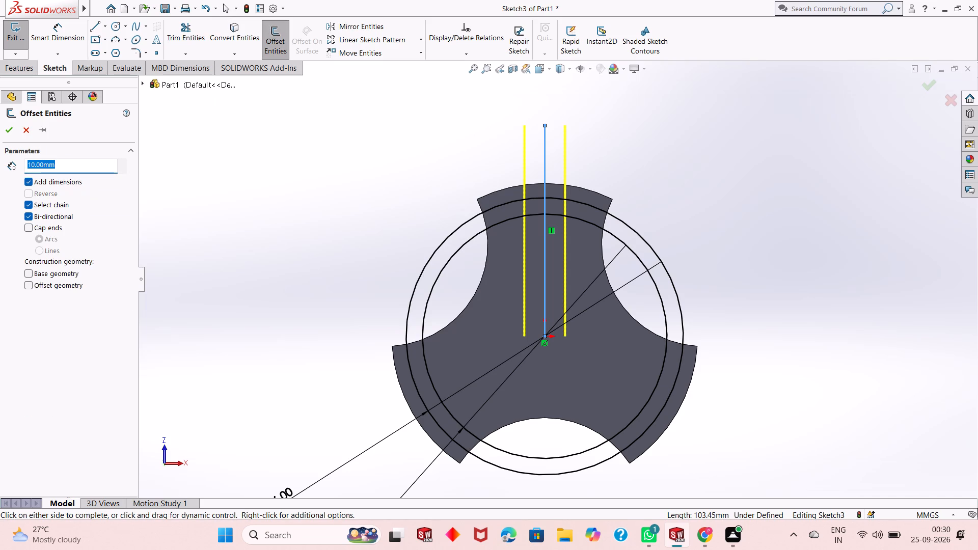
pyautogui.write('20')
pyautogui.press('Return')
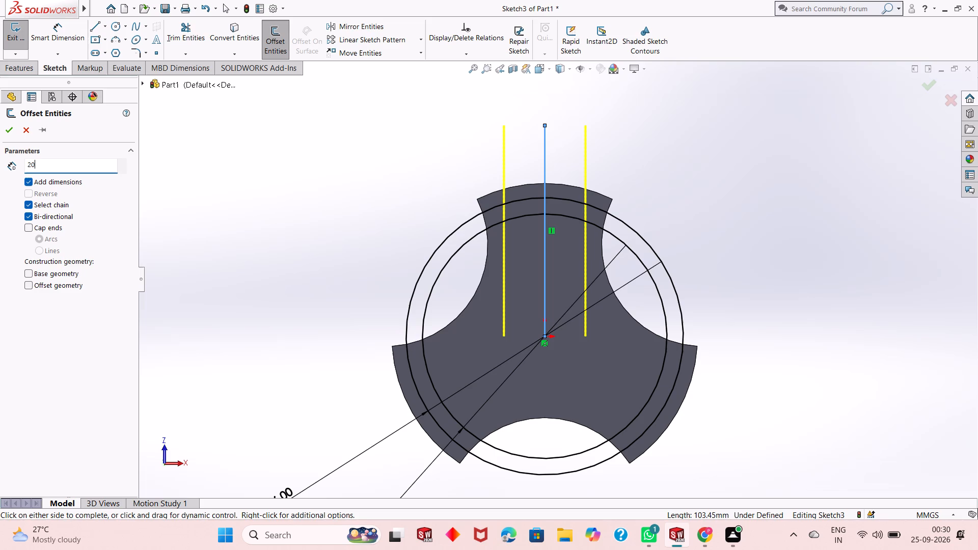
pyautogui.click(13, 133)
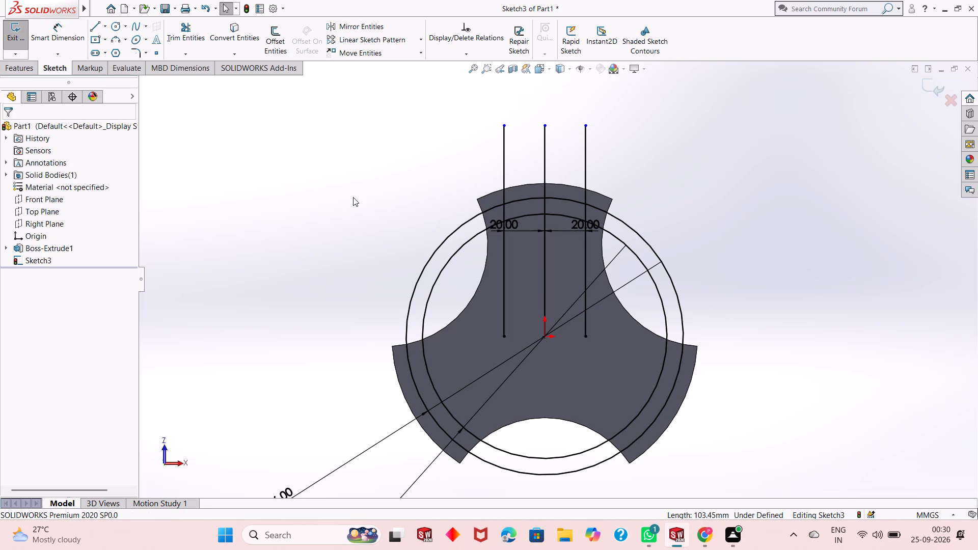
# Trim the ends of the three vertical lines that extend beyond the 136 mm circle, using Trim to closest.
pyautogui.scroll(1, 578, 252)
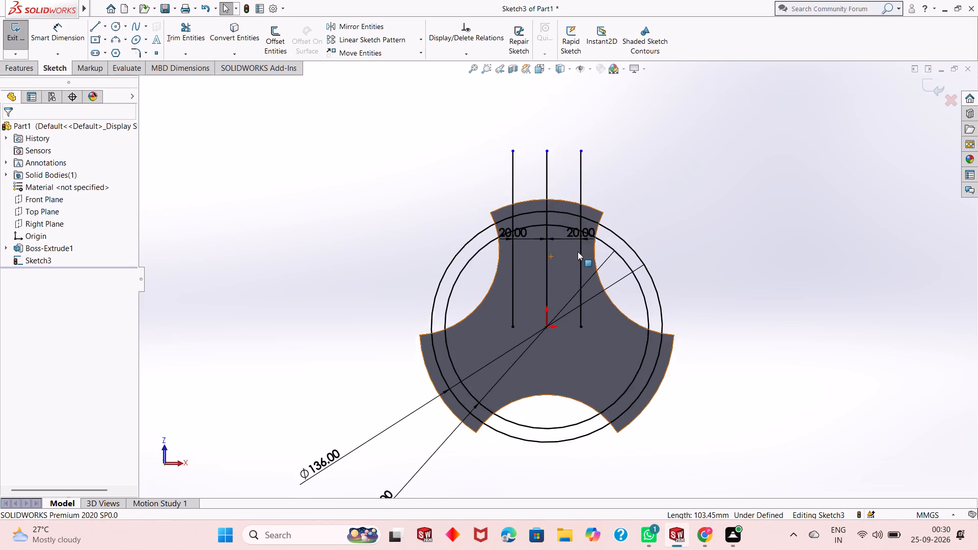
pyautogui.scroll(1, 578, 252)
pyautogui.scroll(-3, 668, 242)
pyautogui.scroll(1, 459, 281)
pyautogui.rightClick(236, 182)
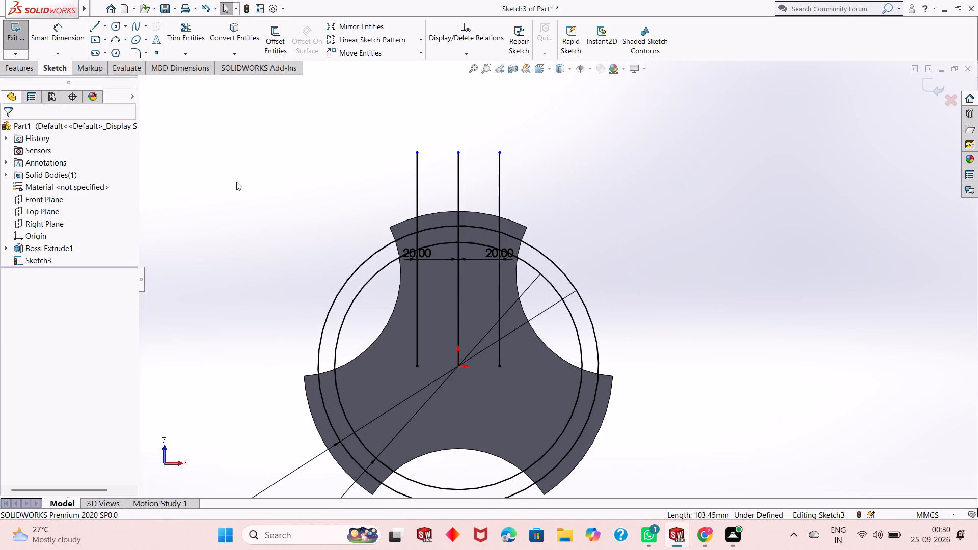
pyautogui.click(211, 208)
pyautogui.scroll(-3, 487, 261)
pyautogui.scroll(2, 458, 290)
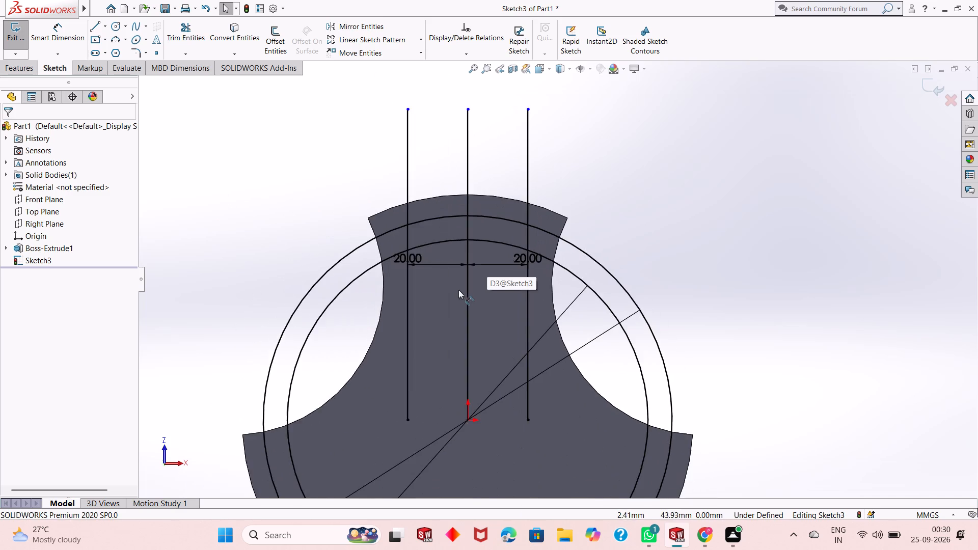
pyautogui.scroll(-2, 487, 333)
pyautogui.scroll(1, 486, 321)
pyautogui.scroll(-1, 532, 193)
pyautogui.scroll(3, 521, 215)
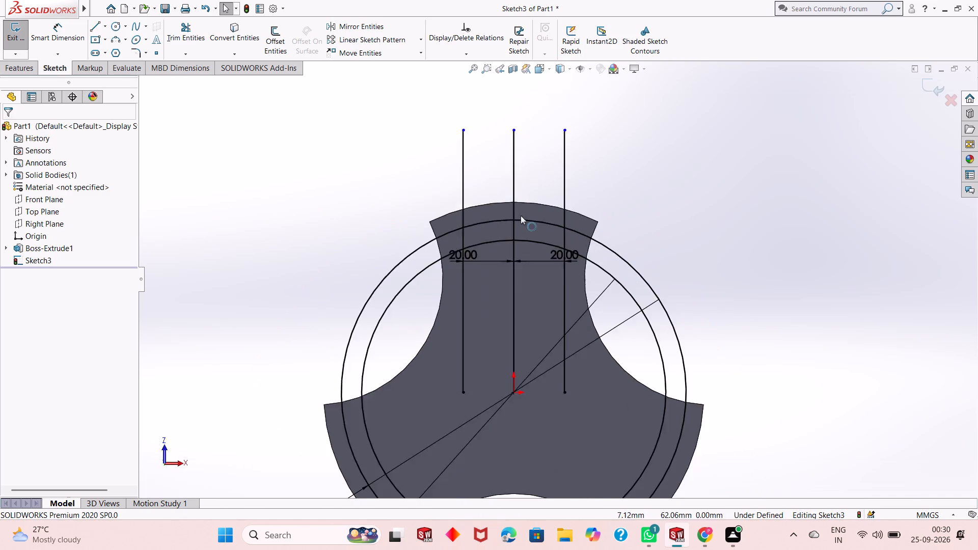
pyautogui.scroll(-2, 577, 320)
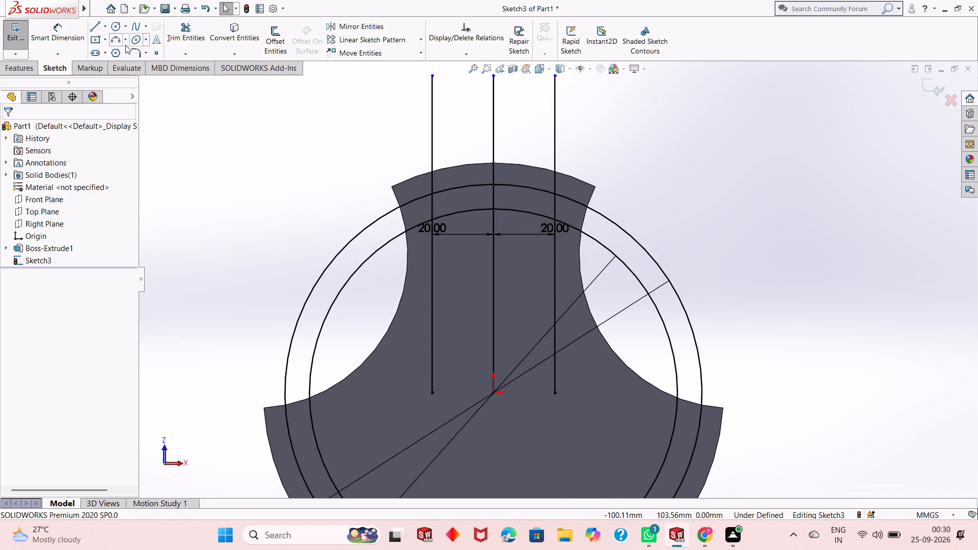
pyautogui.click(200, 46)
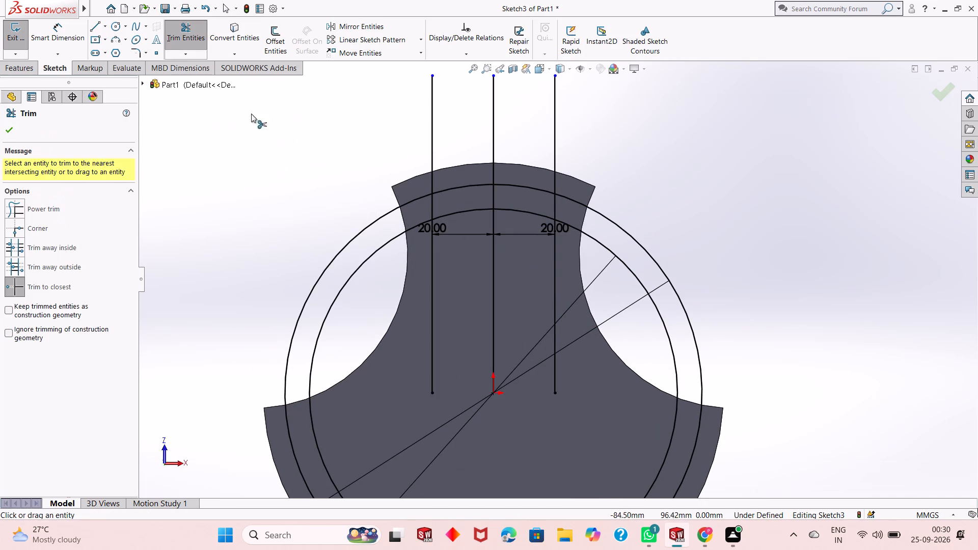
pyautogui.click(434, 132)
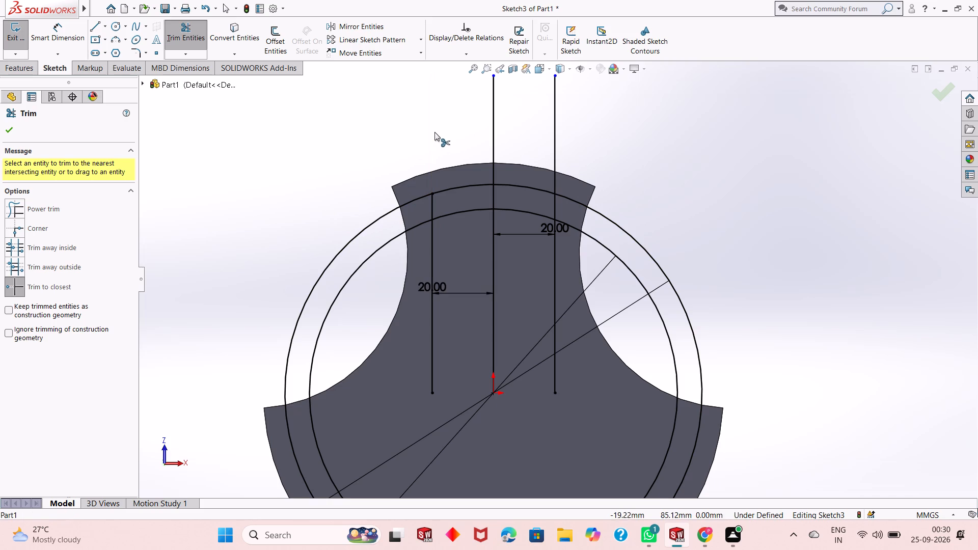
pyautogui.click(496, 141)
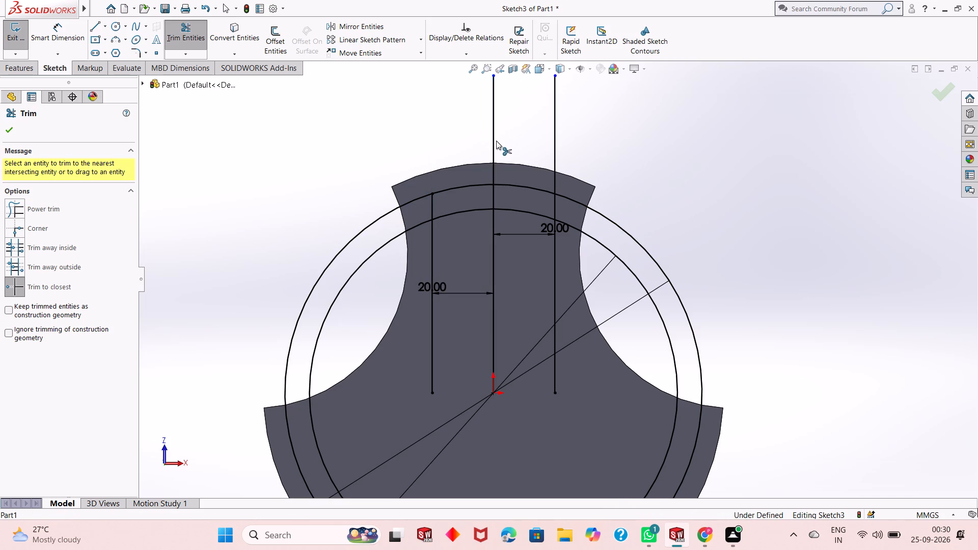
pyautogui.click(554, 140)
# Trim away the rest of the centre line and the parts of both offset lines inside the 120 mm circle.
pyautogui.scroll(-3, 547, 311)
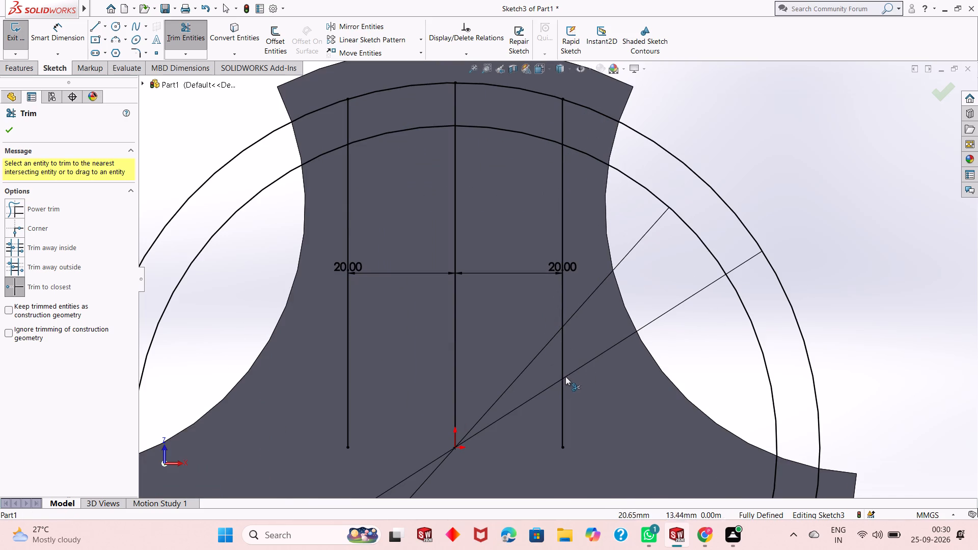
pyautogui.click(563, 378)
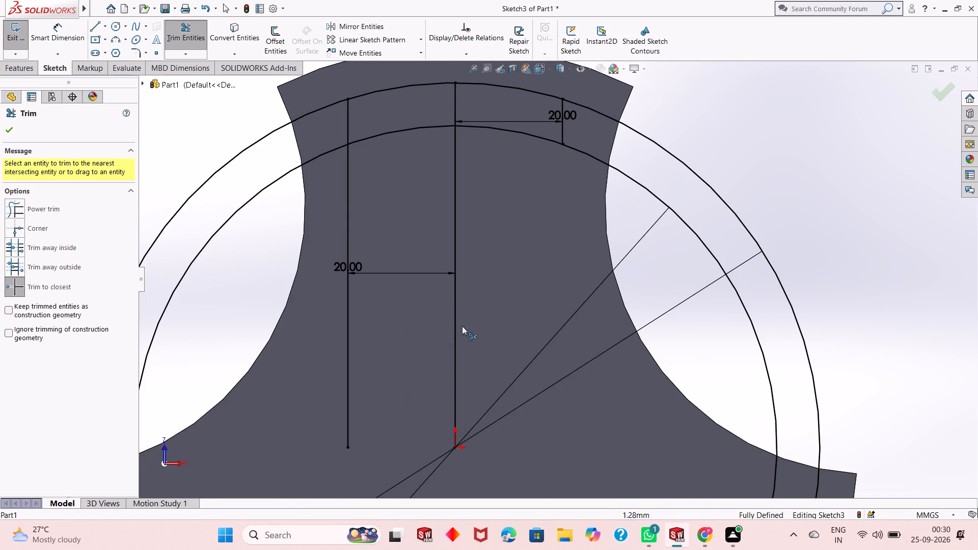
pyautogui.click(457, 331)
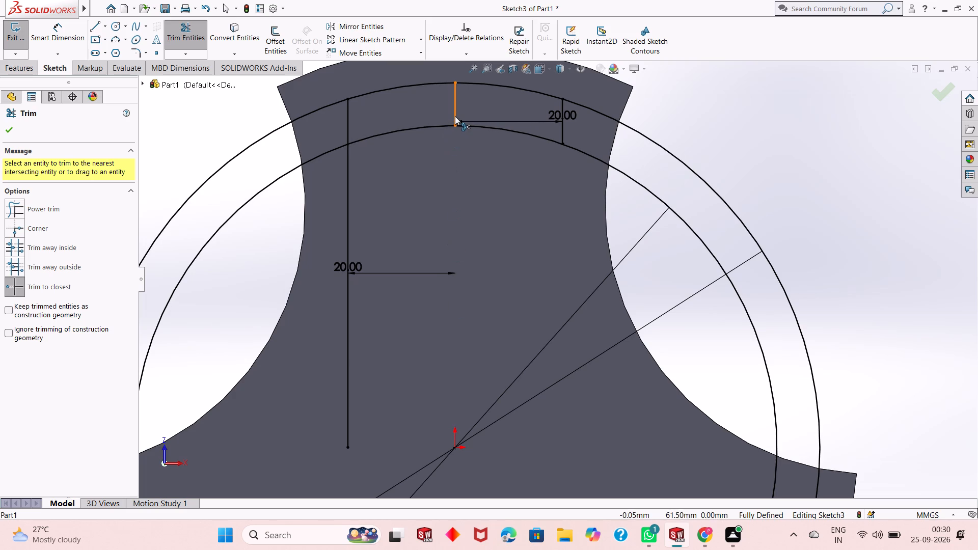
pyautogui.click(455, 116)
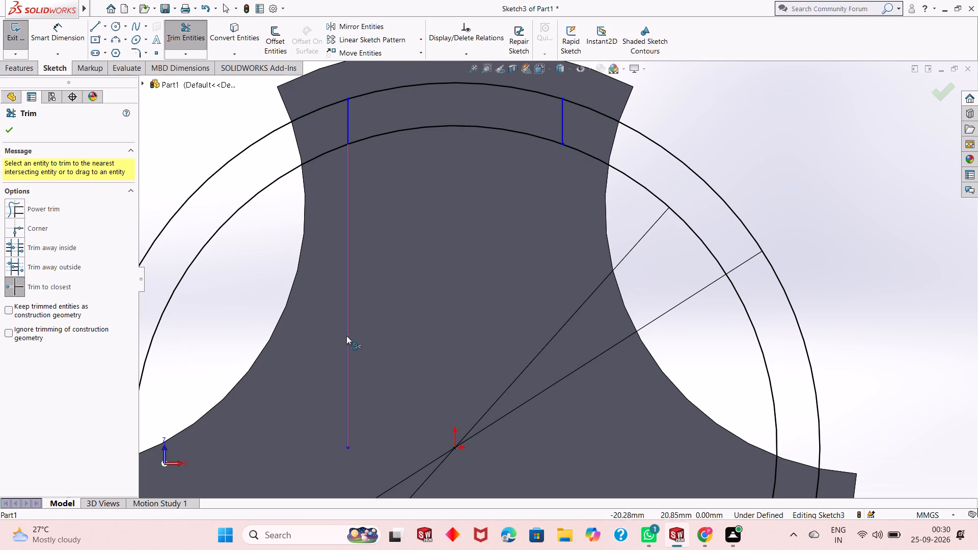
pyautogui.click(348, 341)
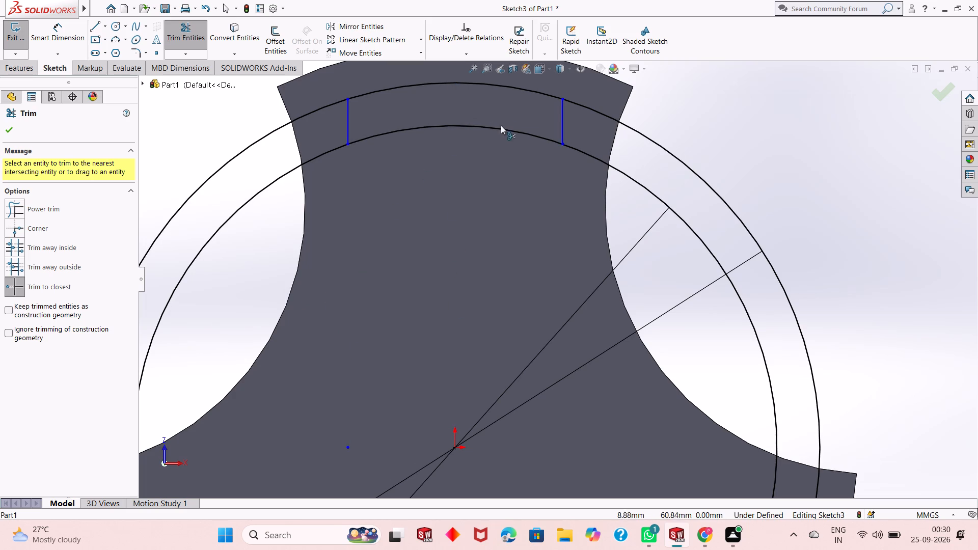
# Trim the 120 mm circle's arc between the two short vertical lines on the upper lobe.
pyautogui.click(497, 131)
pyautogui.scroll(1, 485, 254)
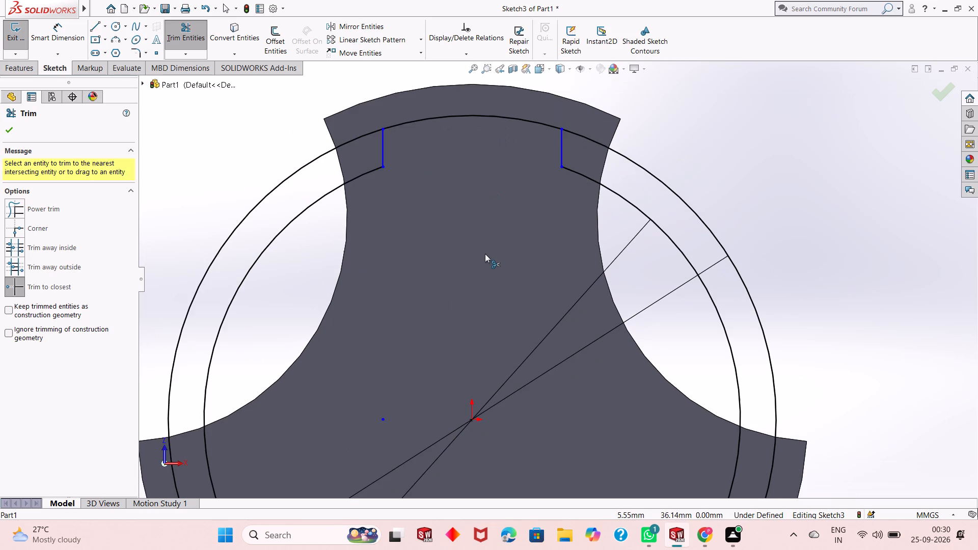
pyautogui.scroll(1, 485, 254)
pyautogui.rightClick(686, 148)
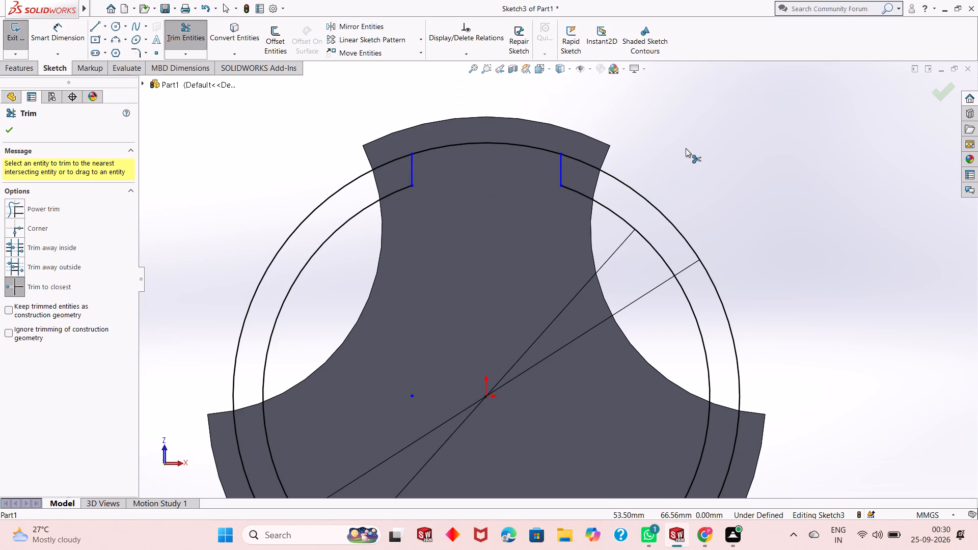
pyautogui.click(721, 176)
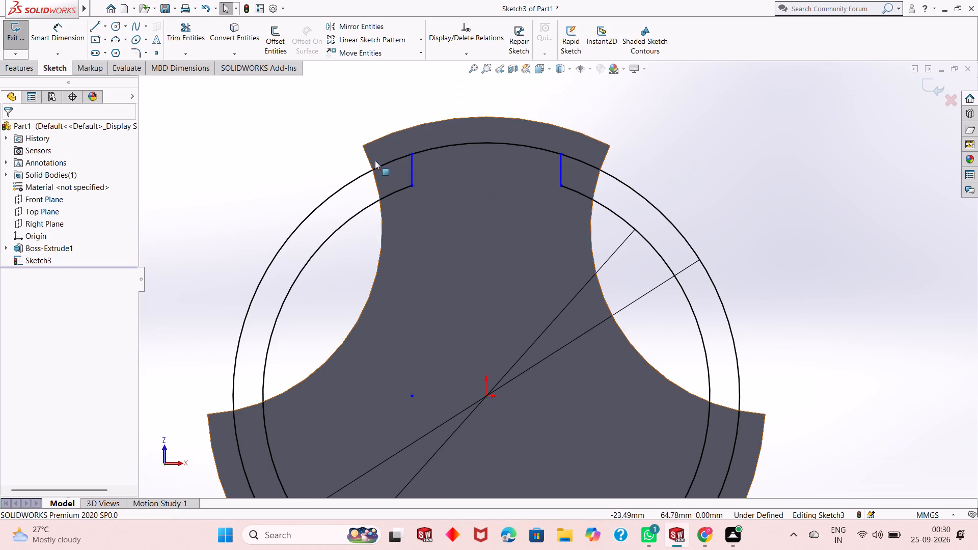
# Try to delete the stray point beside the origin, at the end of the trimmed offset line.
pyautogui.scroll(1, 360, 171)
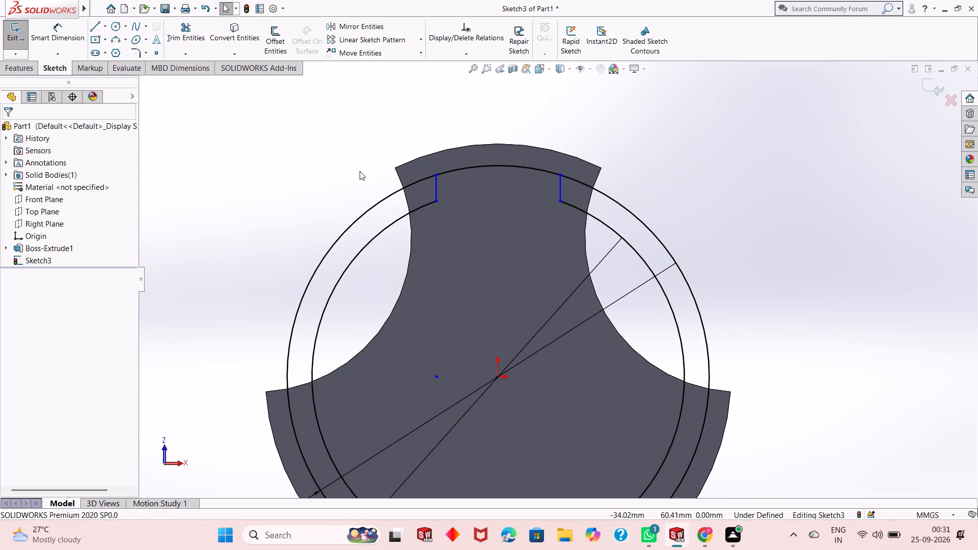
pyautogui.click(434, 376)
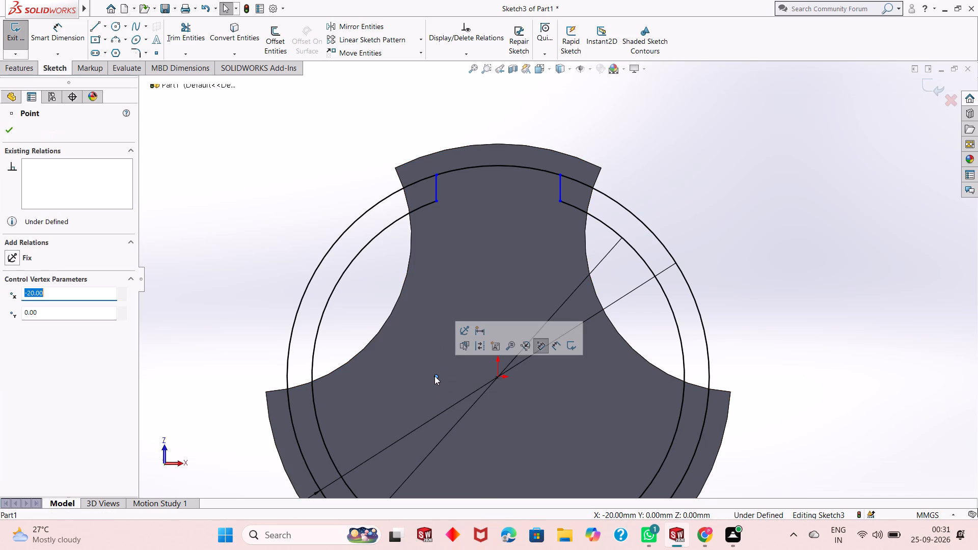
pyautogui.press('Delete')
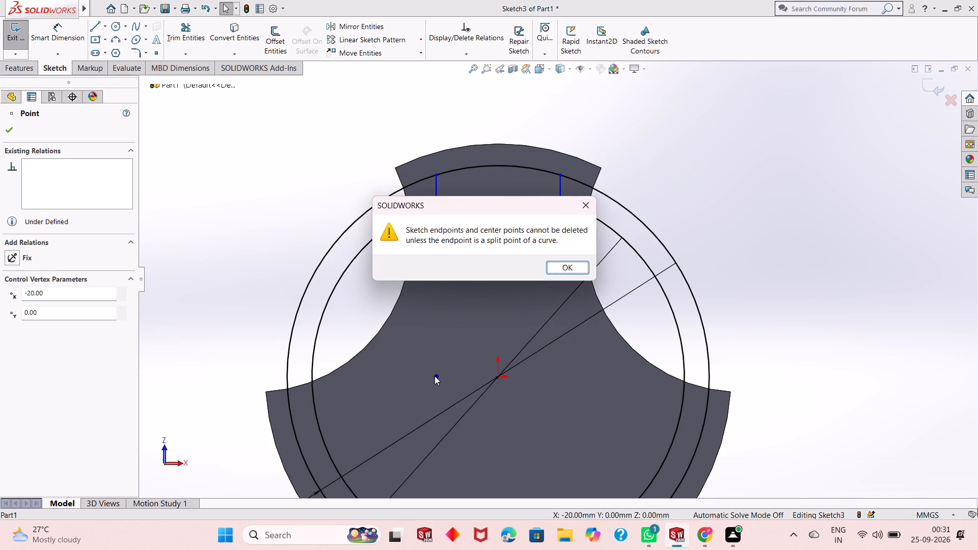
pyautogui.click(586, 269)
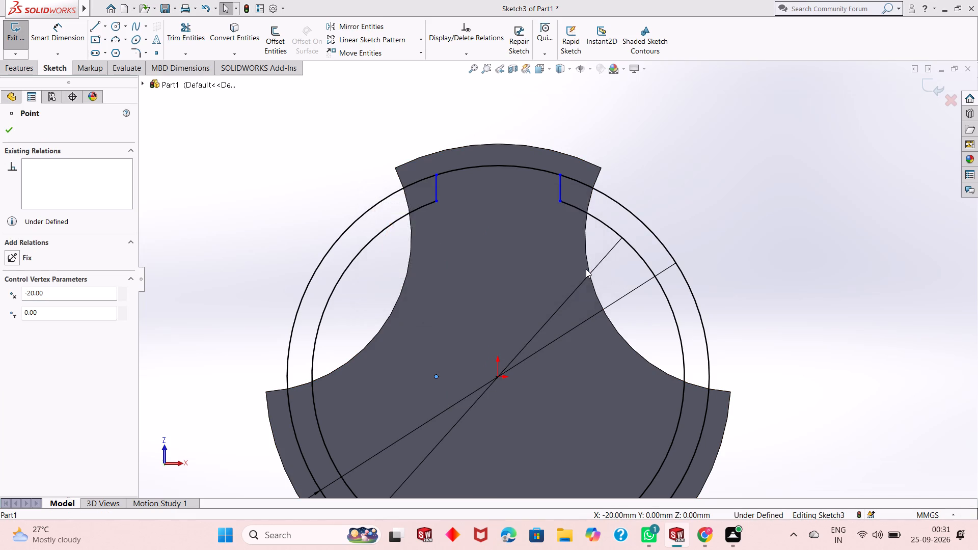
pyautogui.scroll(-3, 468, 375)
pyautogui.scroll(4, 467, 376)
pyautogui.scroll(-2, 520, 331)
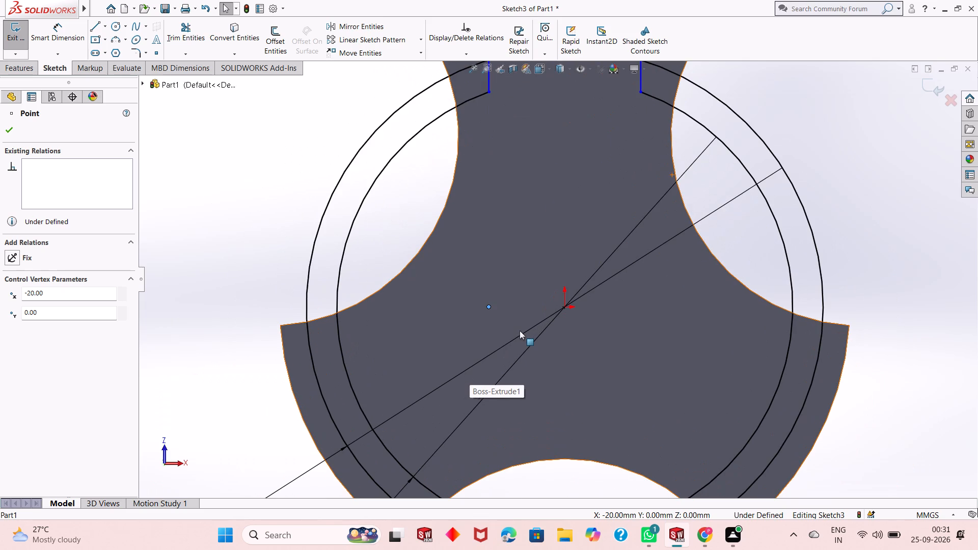
# Undo the last four trims, covering the 120 mm circle's arc, the offset line and the centre line.
pyautogui.hotkey('ctrl', 'z')
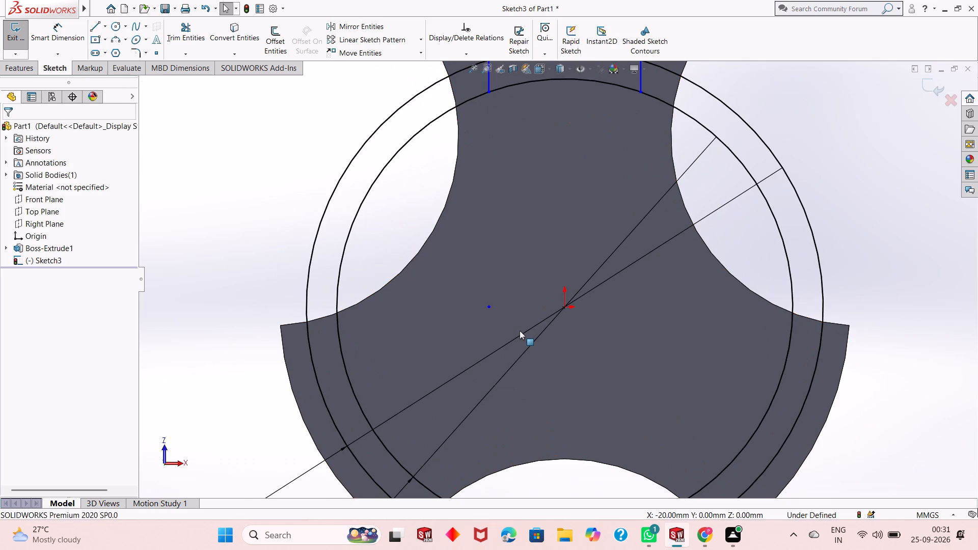
pyautogui.hotkey('ctrl', 'z')
pyautogui.hotkey('ctrl', 'z')
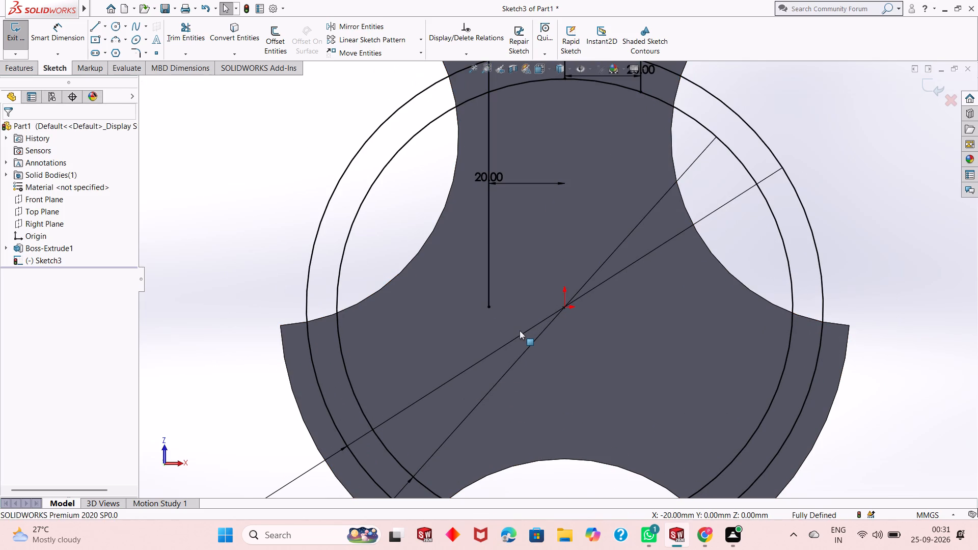
pyautogui.hotkey('ctrl', 'z')
pyautogui.scroll(2, 504, 296)
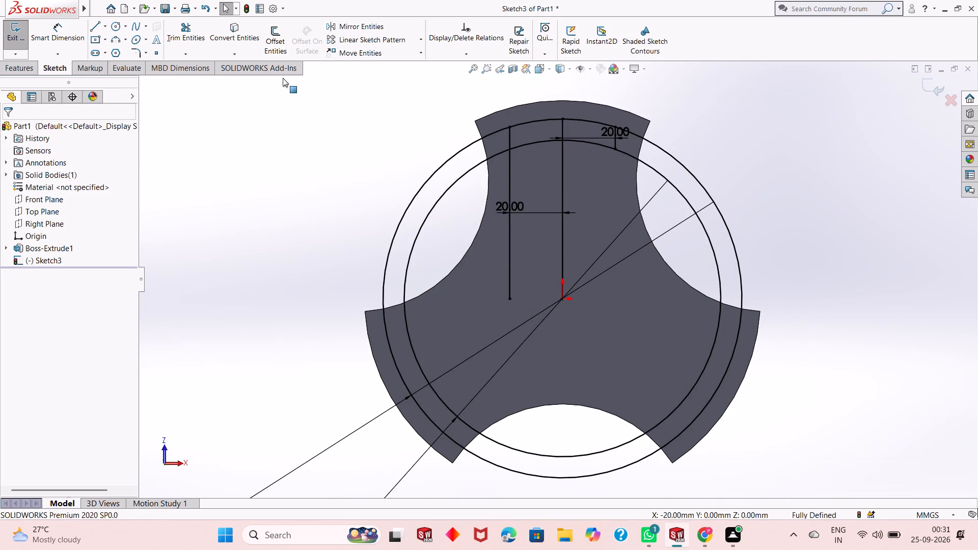
# Trim away the left offset line inside the 120 mm circle and the entire centre line, using Trim to closest.
pyautogui.click(182, 43)
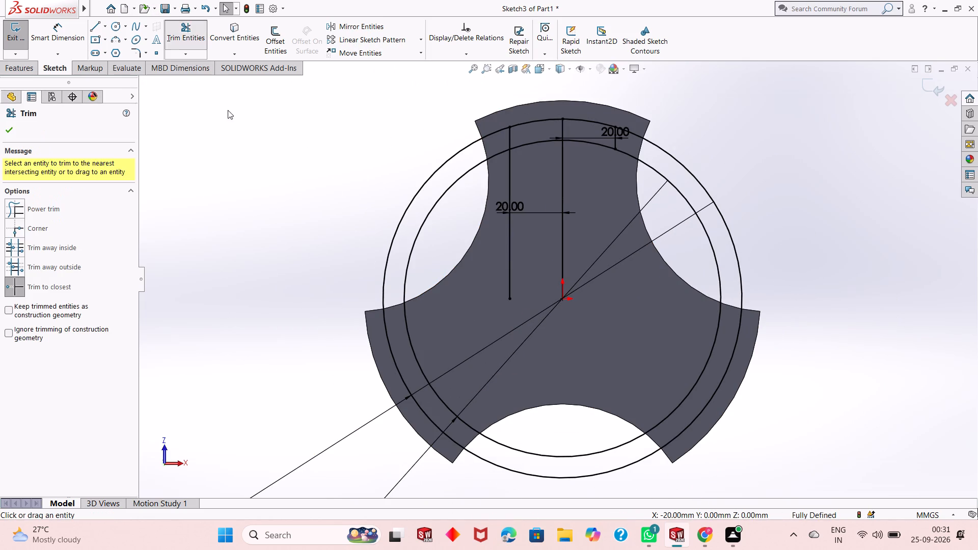
pyautogui.click(509, 270)
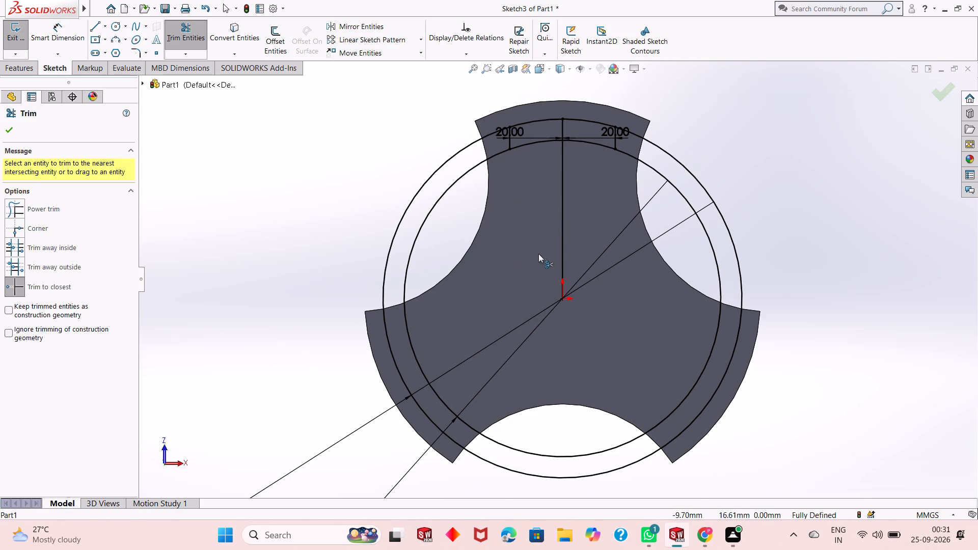
pyautogui.click(561, 226)
pyautogui.scroll(-4, 552, 129)
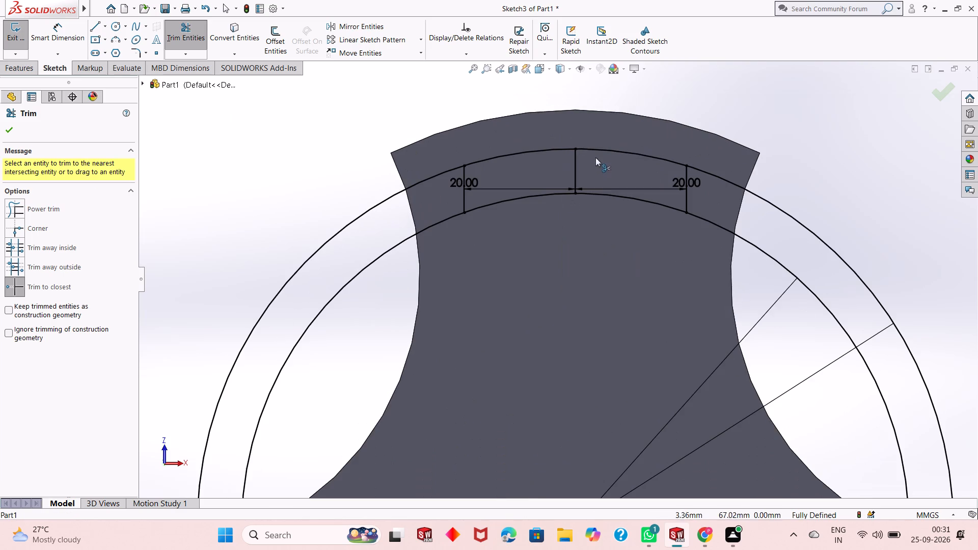
pyautogui.click(576, 174)
pyautogui.scroll(4, 529, 229)
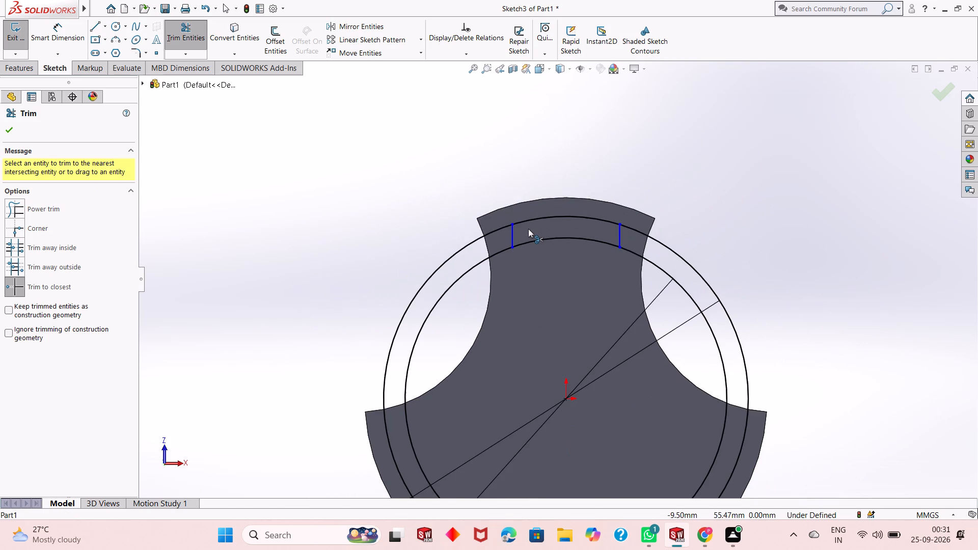
# Trim the 120 mm circle's arc between the two short vertical lines on the upper lobe.
pyautogui.rightClick(650, 153)
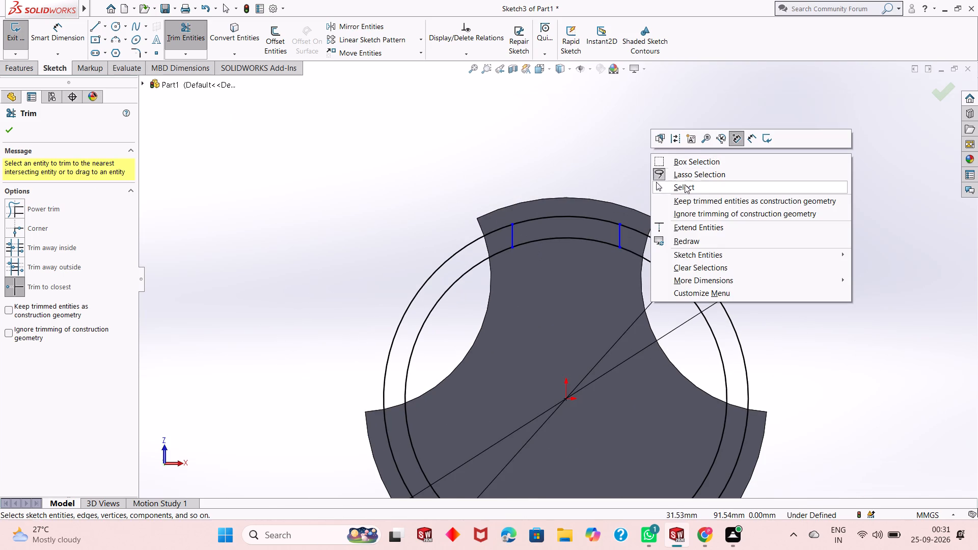
pyautogui.click(584, 153)
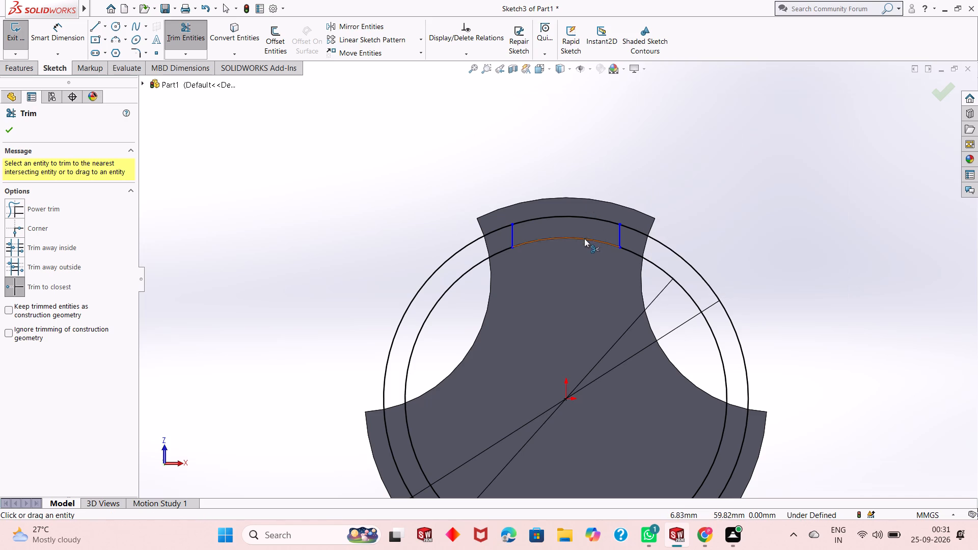
pyautogui.click(584, 238)
pyautogui.rightClick(652, 143)
pyautogui.click(680, 175)
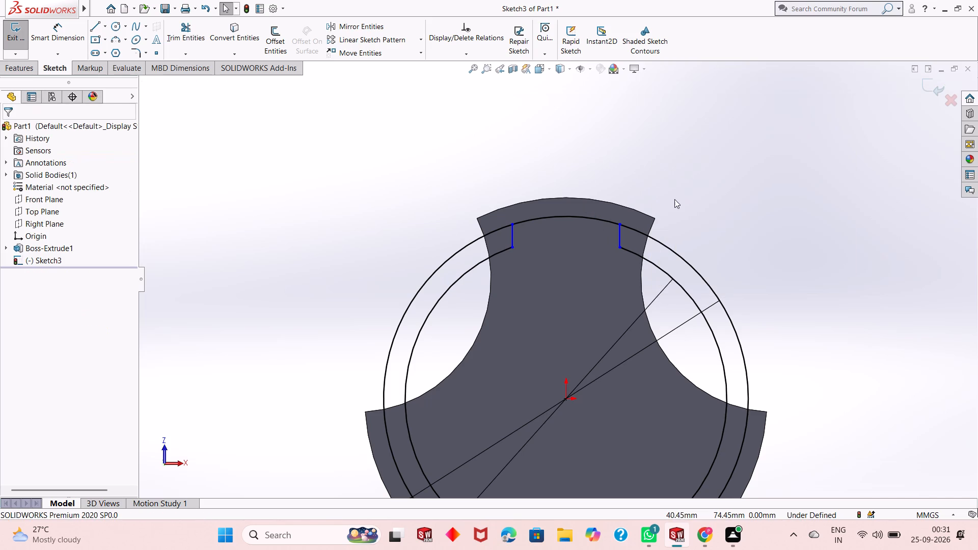
# Dimension the horizontal distance between the two short vertical lines on the upper lobe.
pyautogui.scroll(-3, 631, 273)
pyautogui.scroll(-2, 561, 240)
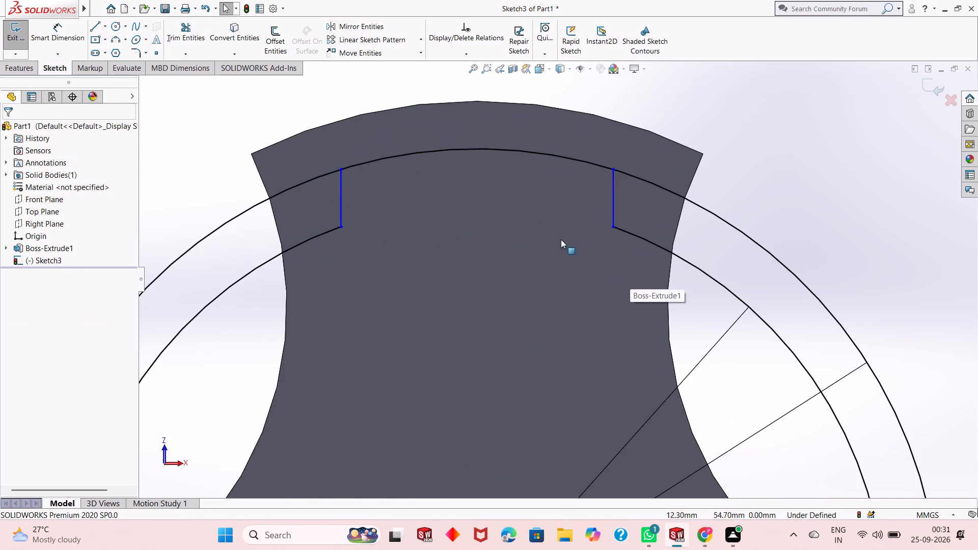
pyautogui.scroll(-1, 436, 222)
pyautogui.click(46, 39)
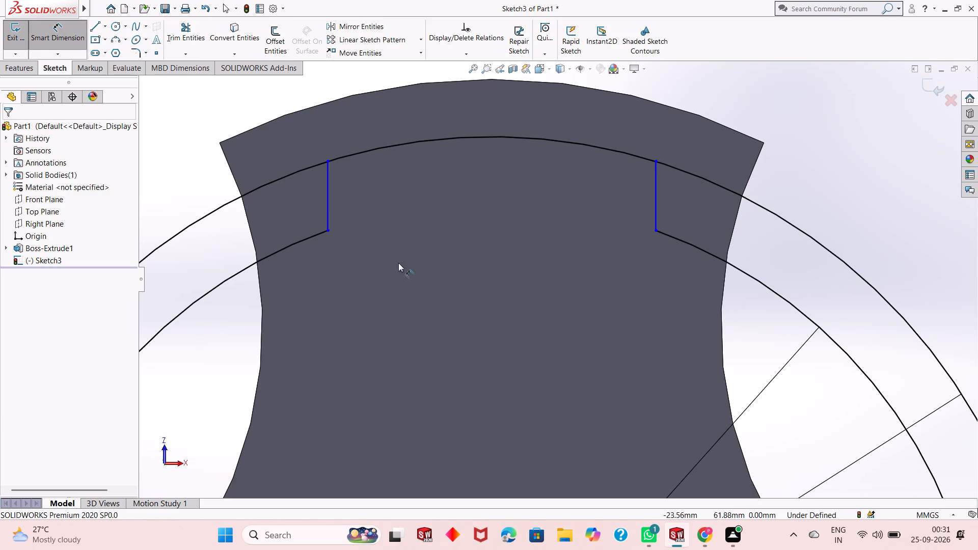
pyautogui.click(329, 212)
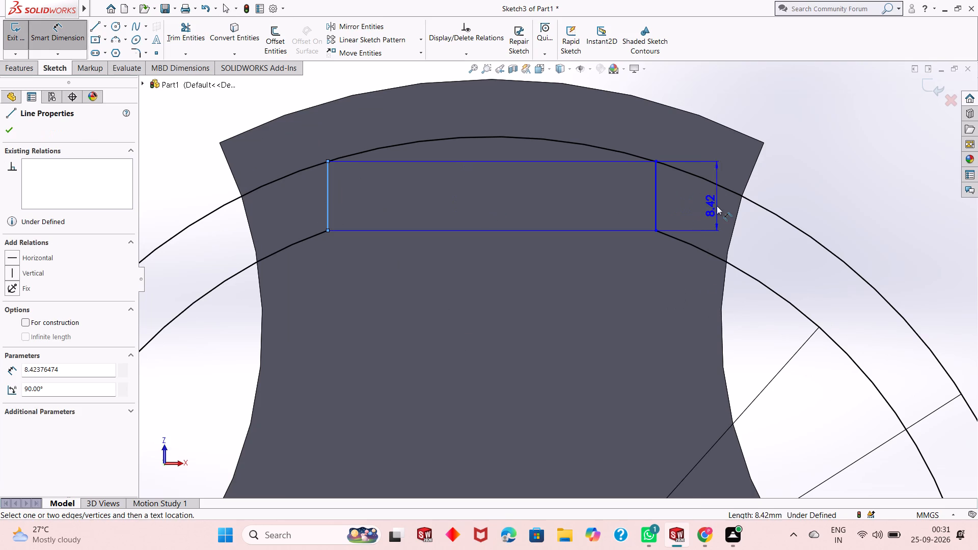
pyautogui.click(655, 211)
pyautogui.scroll(1, 573, 99)
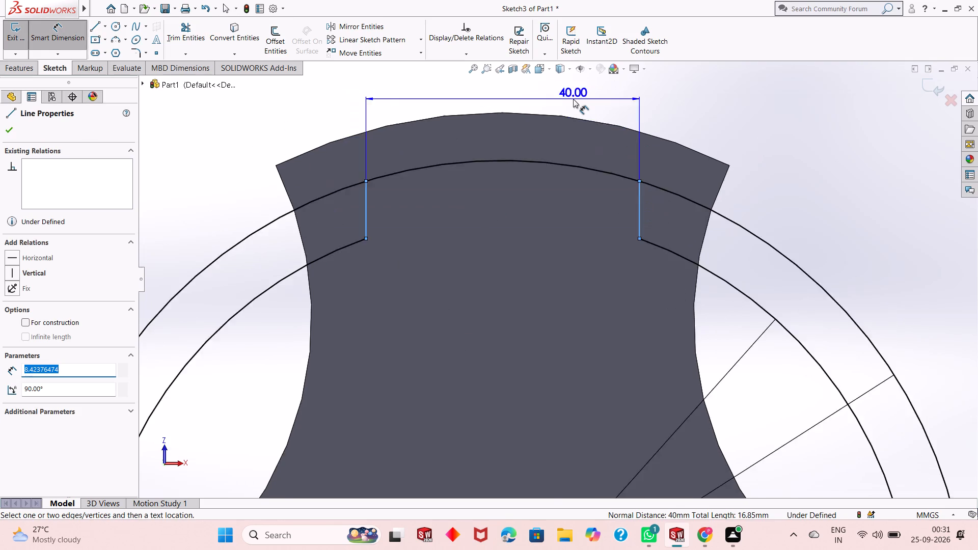
pyautogui.scroll(2, 573, 99)
pyautogui.click(538, 99)
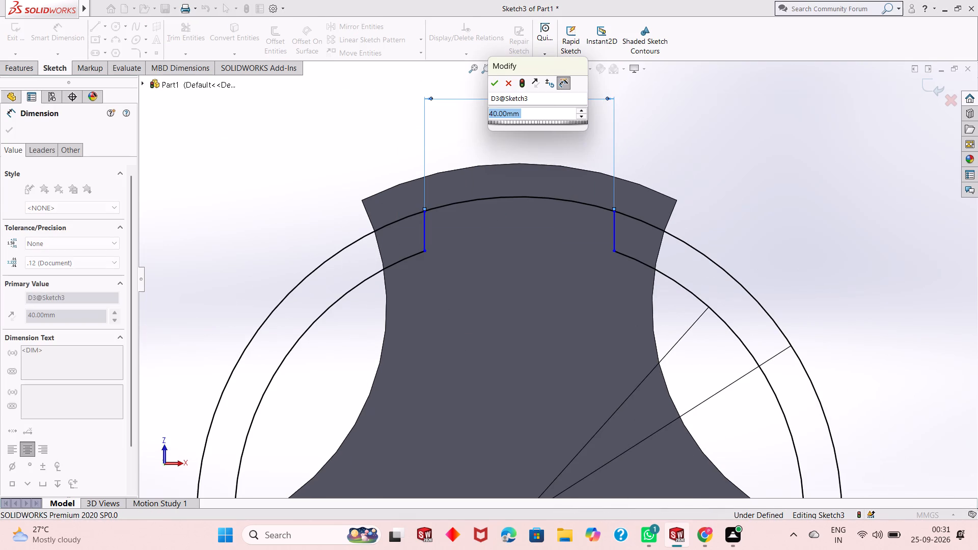
pyautogui.click(496, 89)
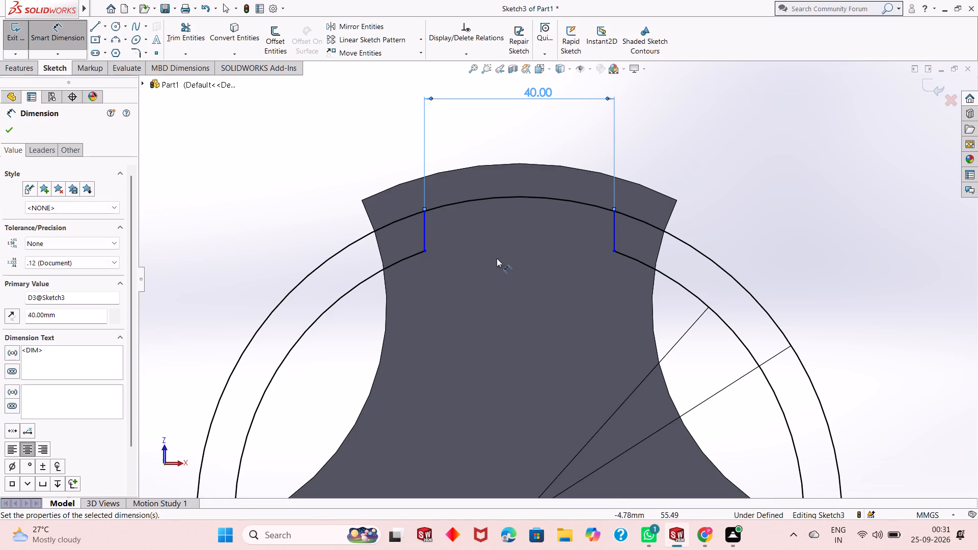
# Dimension the vertical distance from the left short line's lower endpoint to the origin.
pyautogui.click(427, 253)
pyautogui.scroll(3, 537, 311)
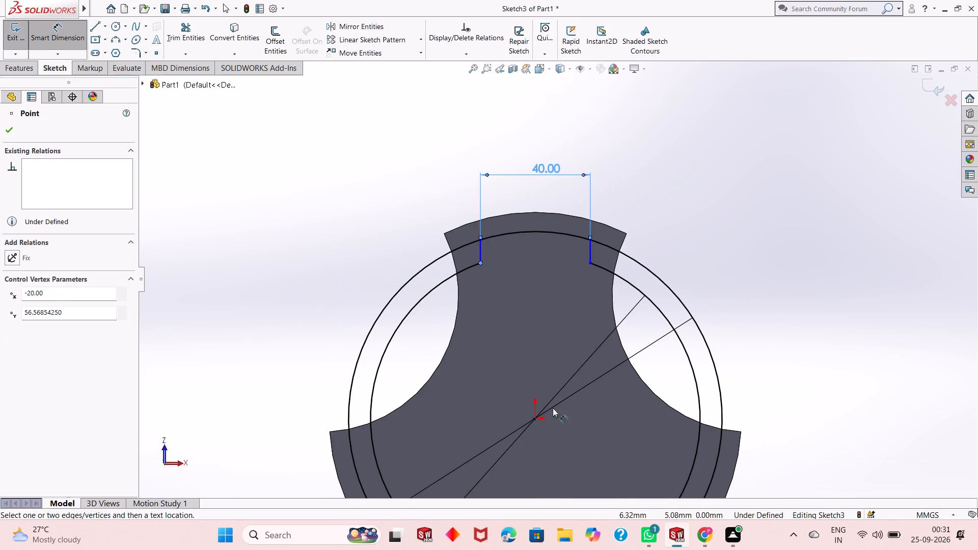
pyautogui.click(534, 419)
pyautogui.click(259, 405)
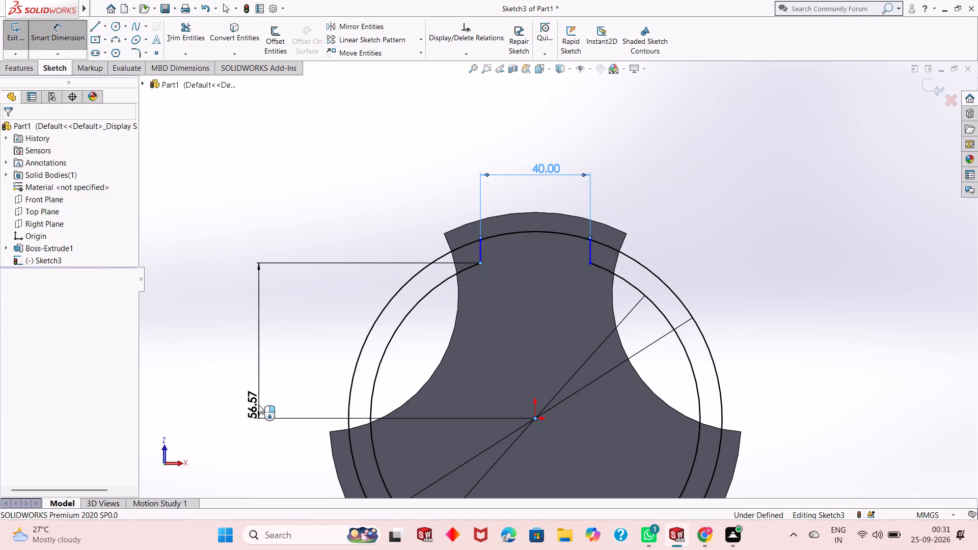
pyautogui.click(209, 389)
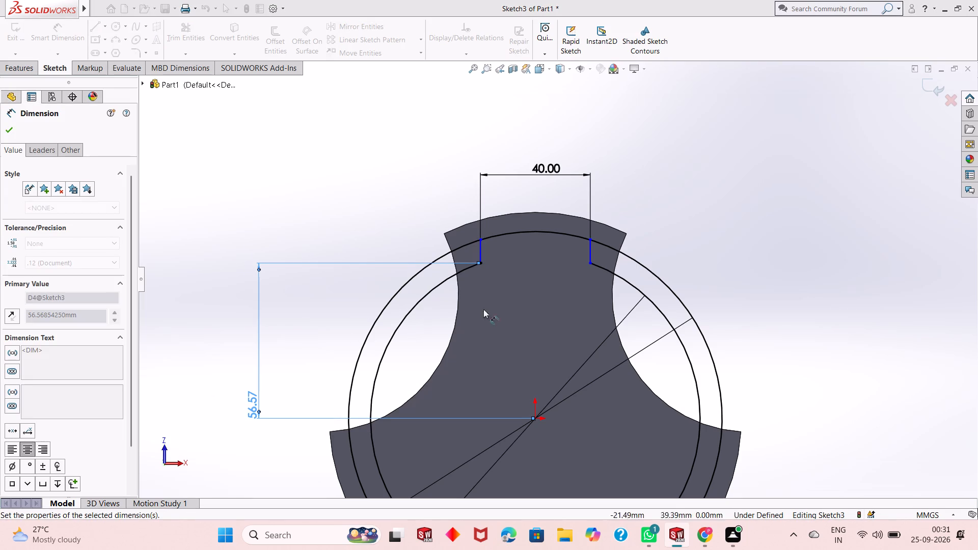
# Dimension the horizontal distance from the right short line's lower endpoint to the origin.
pyautogui.click(590, 265)
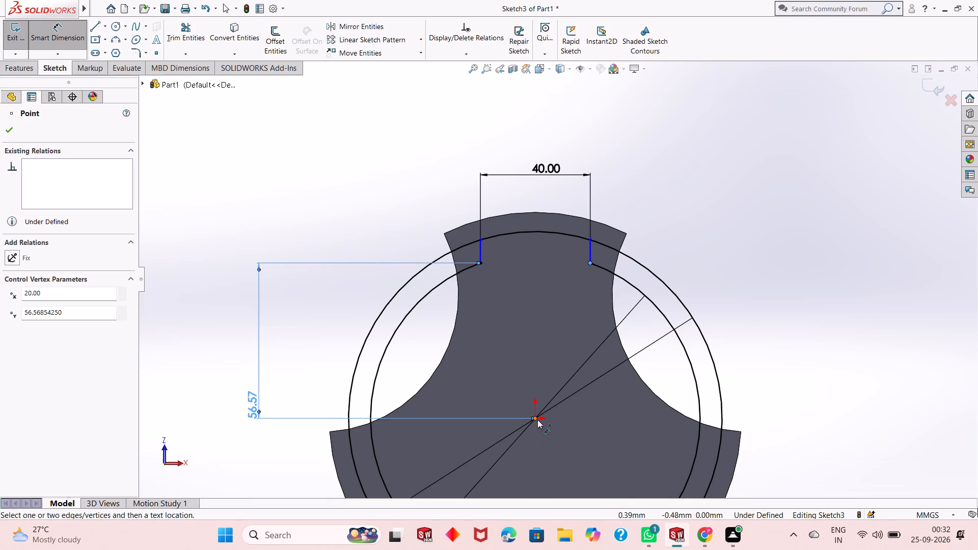
pyautogui.click(537, 420)
pyautogui.click(545, 450)
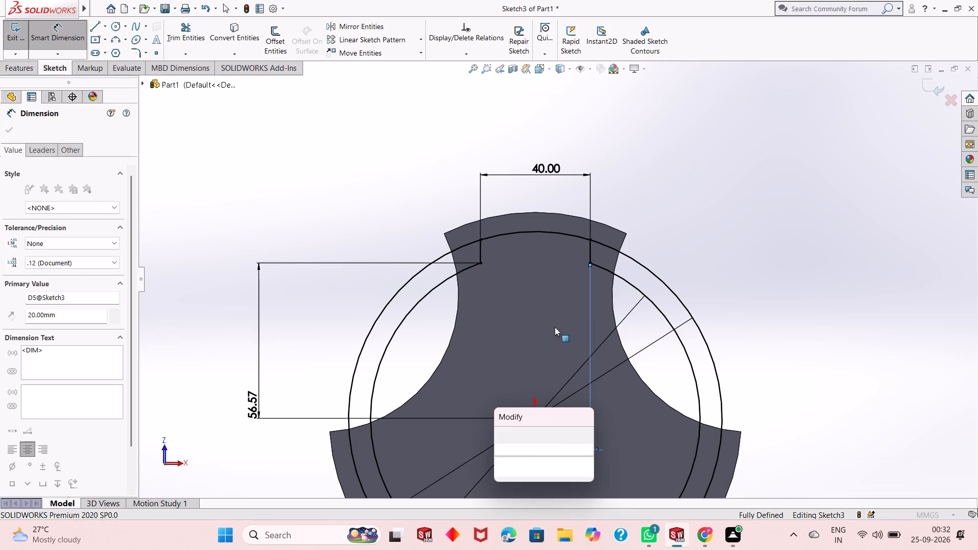
pyautogui.click(502, 429)
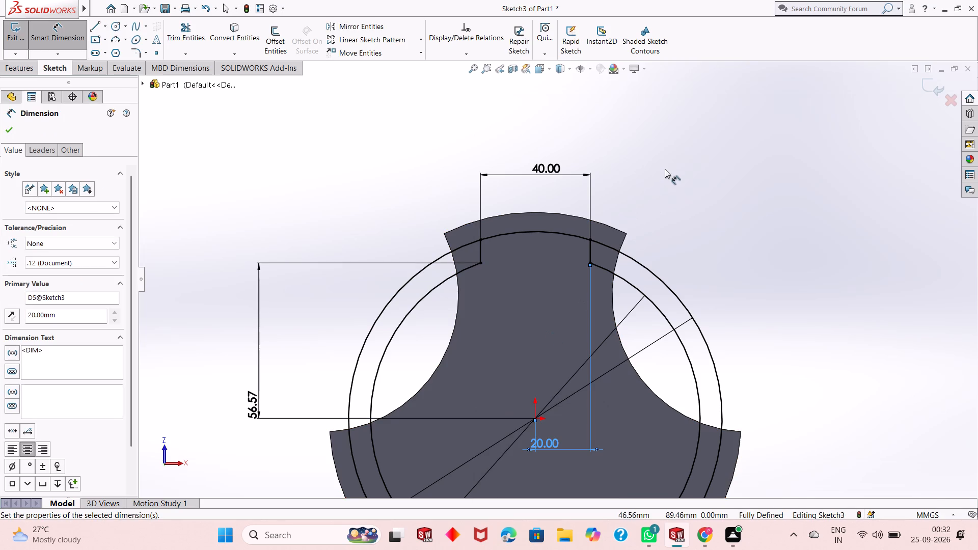
pyautogui.rightClick(672, 154)
pyautogui.click(702, 187)
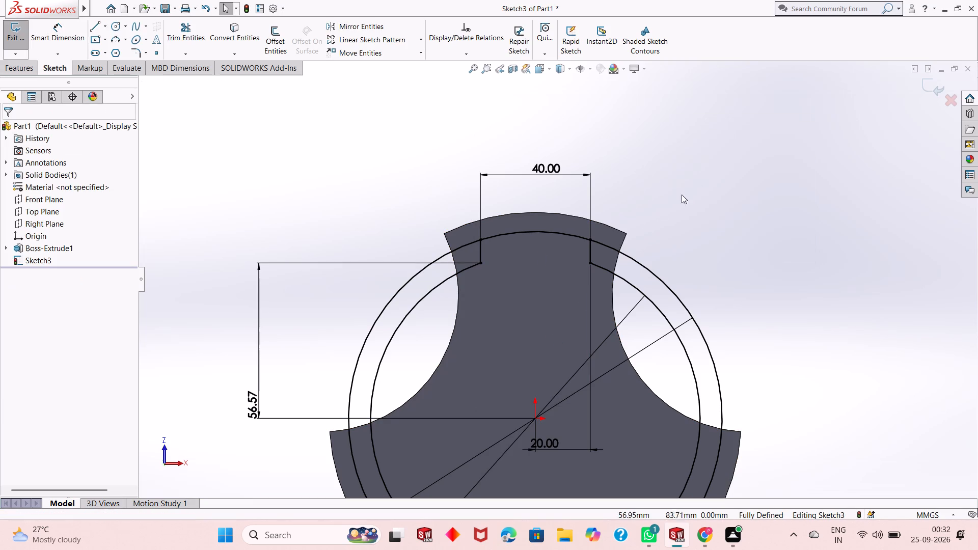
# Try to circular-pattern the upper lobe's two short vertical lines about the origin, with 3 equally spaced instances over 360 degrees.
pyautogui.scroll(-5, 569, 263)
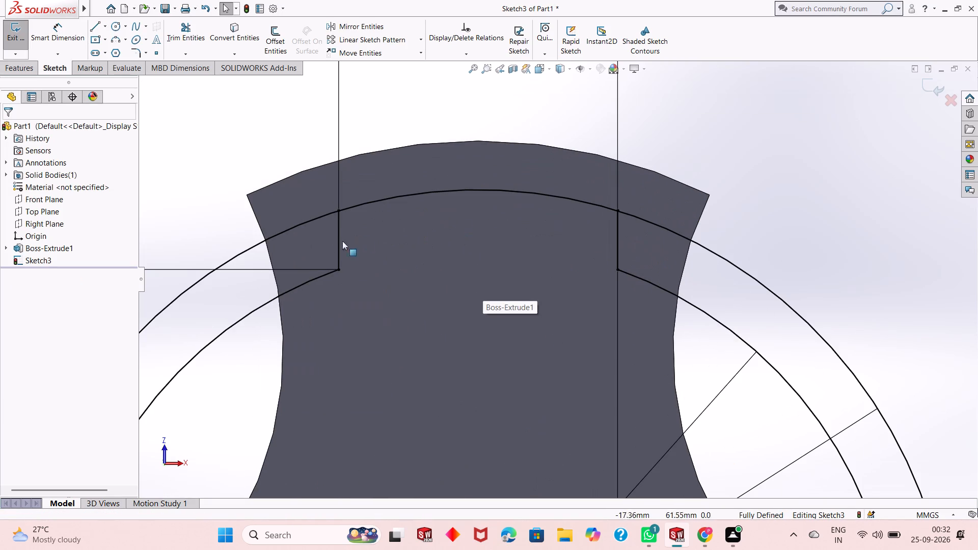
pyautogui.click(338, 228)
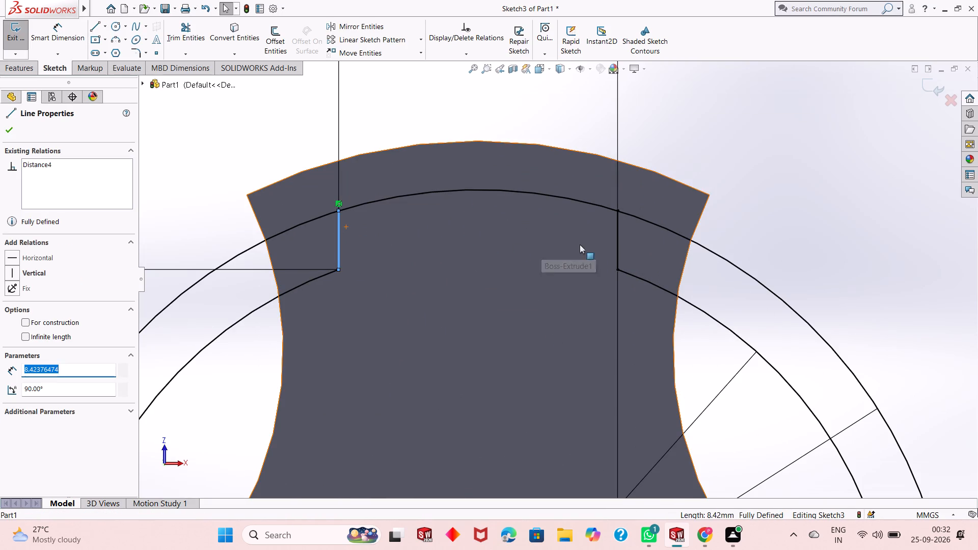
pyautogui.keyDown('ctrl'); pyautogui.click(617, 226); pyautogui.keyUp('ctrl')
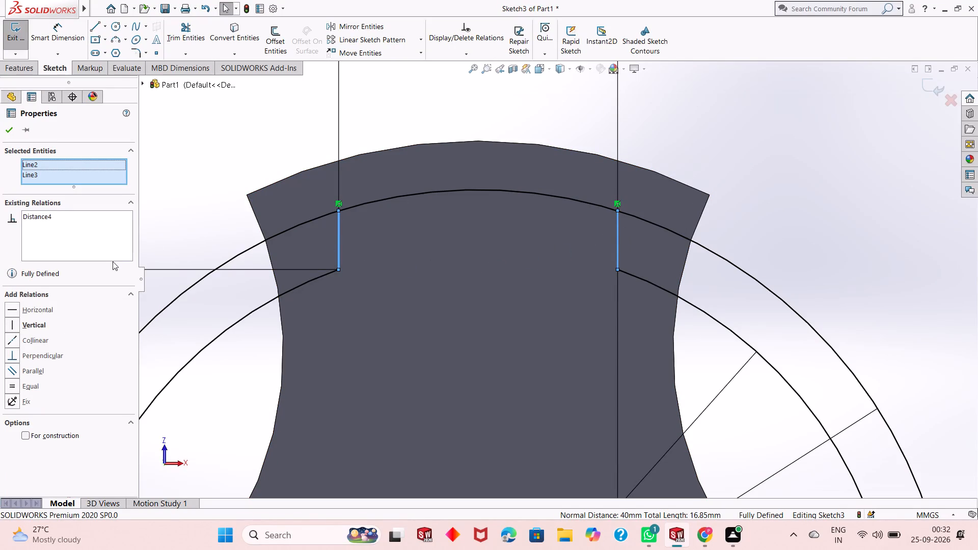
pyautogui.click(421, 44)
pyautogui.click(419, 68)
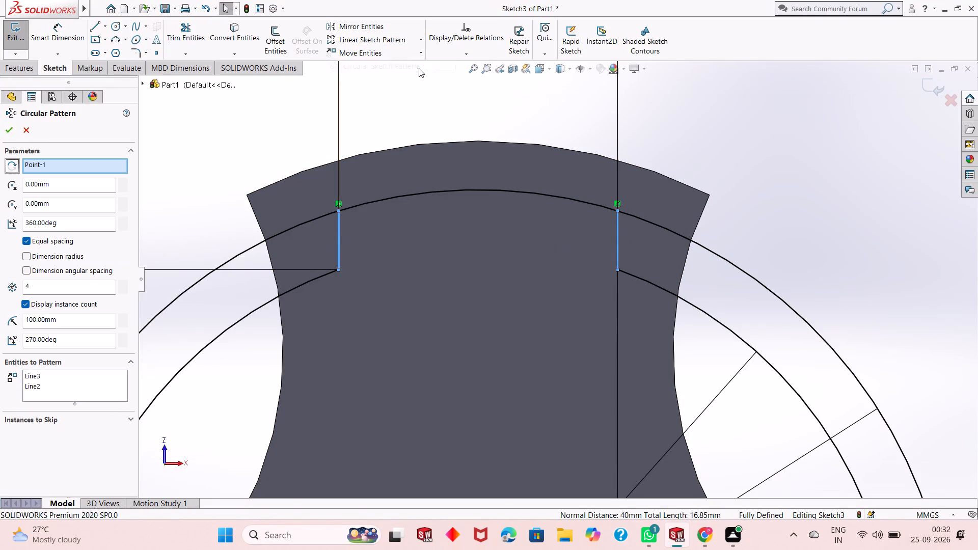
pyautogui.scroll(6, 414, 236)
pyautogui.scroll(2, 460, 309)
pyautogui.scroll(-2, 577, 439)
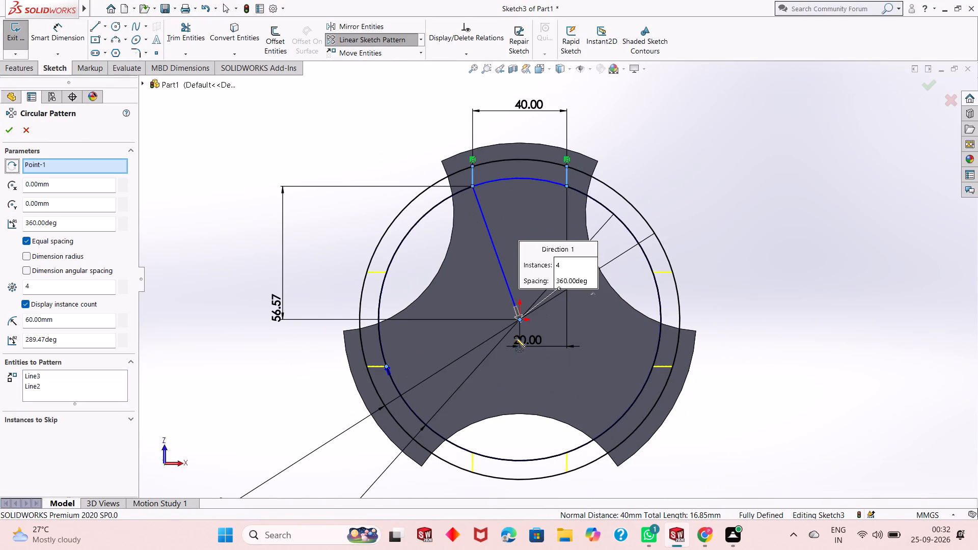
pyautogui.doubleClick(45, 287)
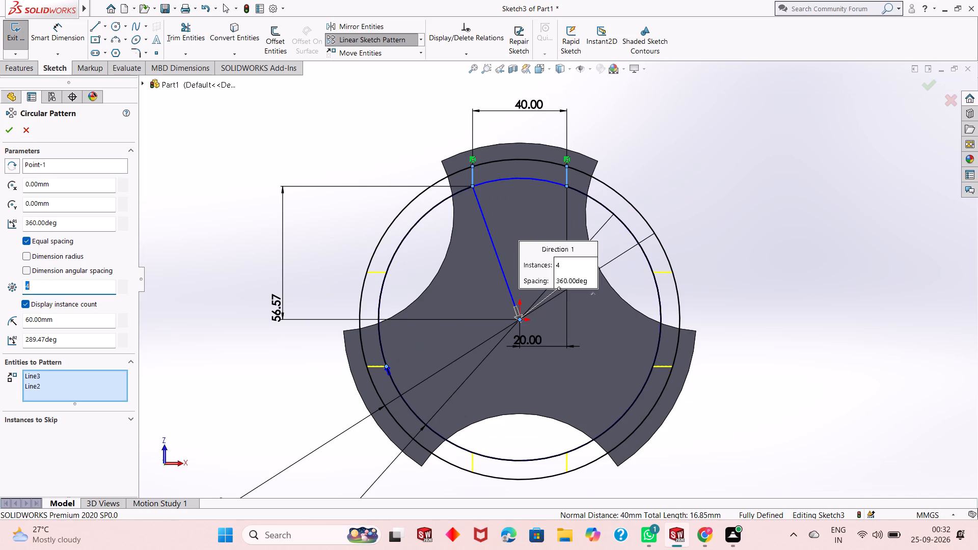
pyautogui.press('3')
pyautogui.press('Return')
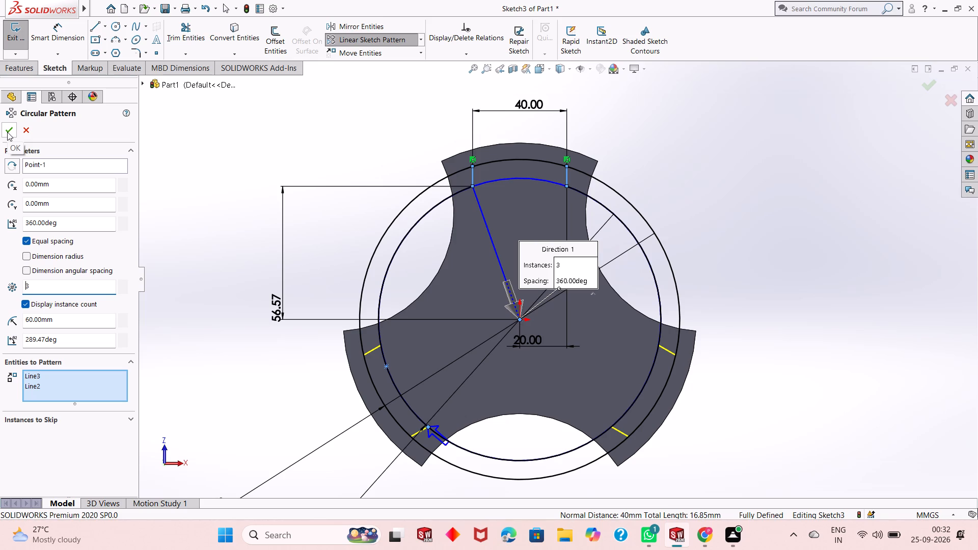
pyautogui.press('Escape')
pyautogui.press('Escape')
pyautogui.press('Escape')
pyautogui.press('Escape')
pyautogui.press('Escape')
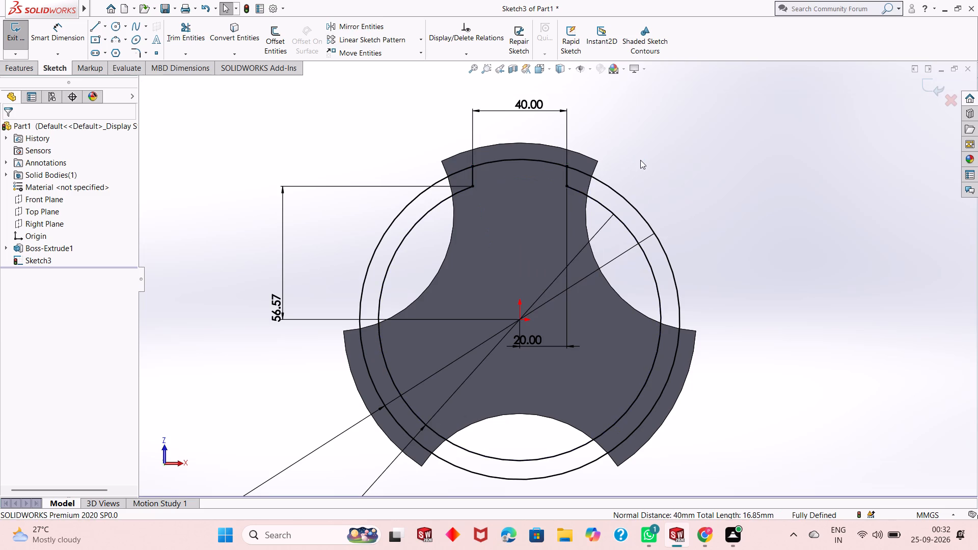
# Undo the dimensions, trims and vertical lines on the upper lobe, going back to the sketch with only the two dimensioned circles.
pyautogui.hotkey('ctrl', 'z')
pyautogui.hotkey('ctrl', 'z')
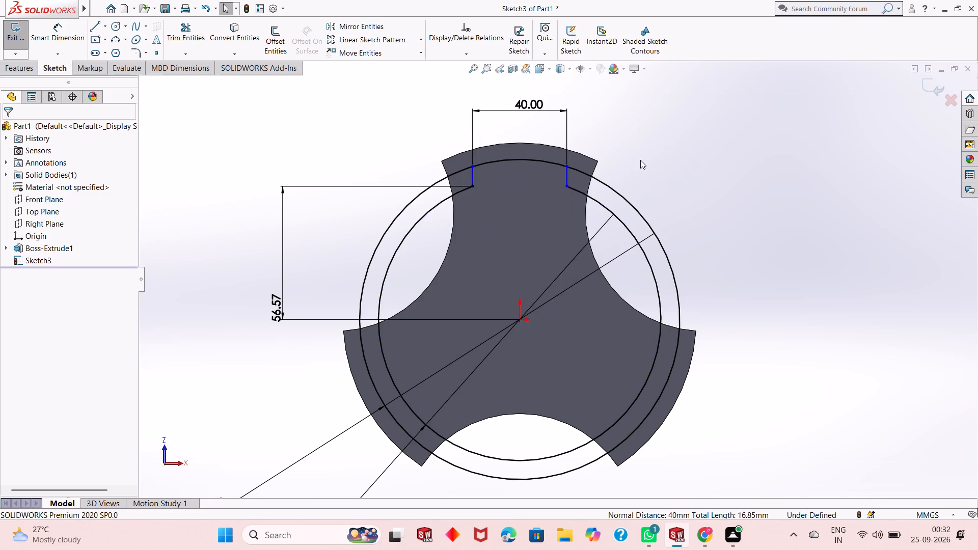
pyautogui.hotkey('ctrl', 'z')
pyautogui.hotkey('ctrl', 'z')
pyautogui.hotkey('ctrl', 'z')
pyautogui.hotkey('ctrl', 'z')
pyautogui.hotkey('ctrl', 'z')
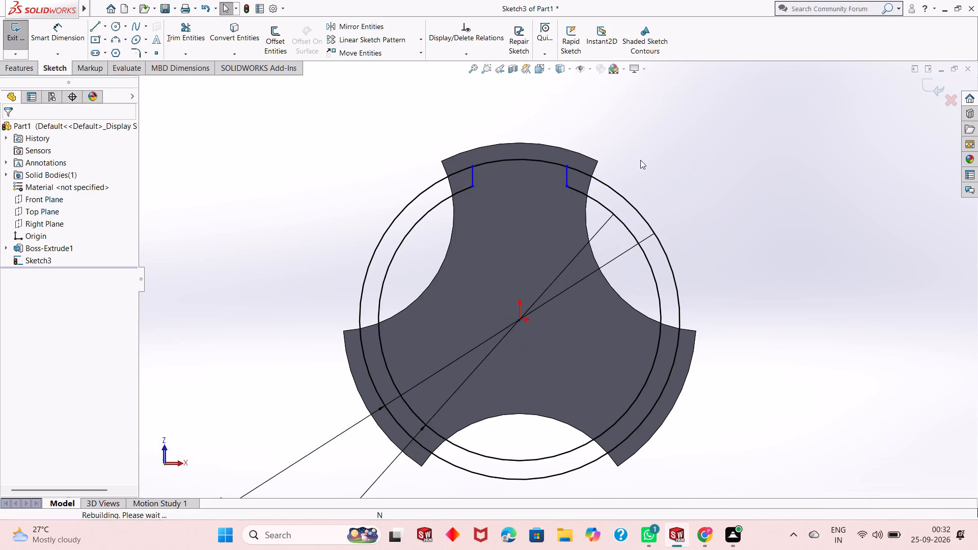
pyautogui.hotkey('ctrl', 'z')
pyautogui.hotkey('ctrl', 'z')
pyautogui.hotkey('ctrl', 'z')
pyautogui.hotkey('ctrl', 'z')
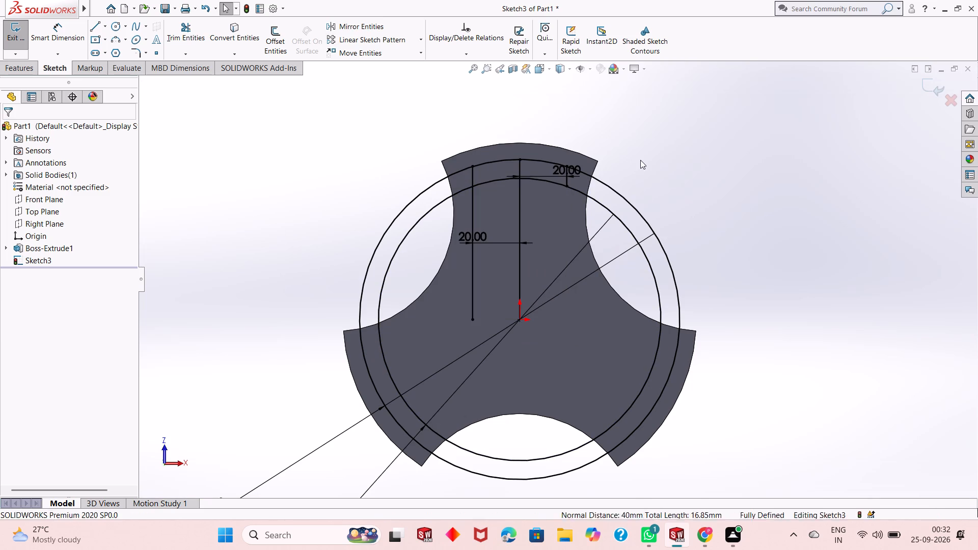
pyautogui.hotkey('ctrl', 'z')
pyautogui.hotkey('ctrl', 'z')
pyautogui.hotkey('ctrl', 'z')
pyautogui.hotkey('ctrl', 'z')
pyautogui.hotkey('ctrl', 'z')
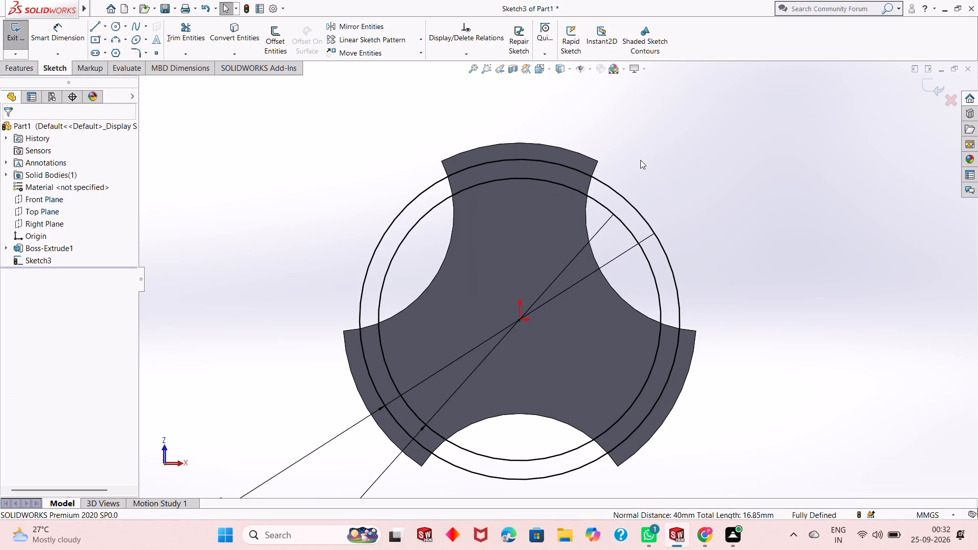
# Sketch a vertical line about 97 mm long from the origin up past the top of the upper lobe.
pyautogui.scroll(1, 534, 258)
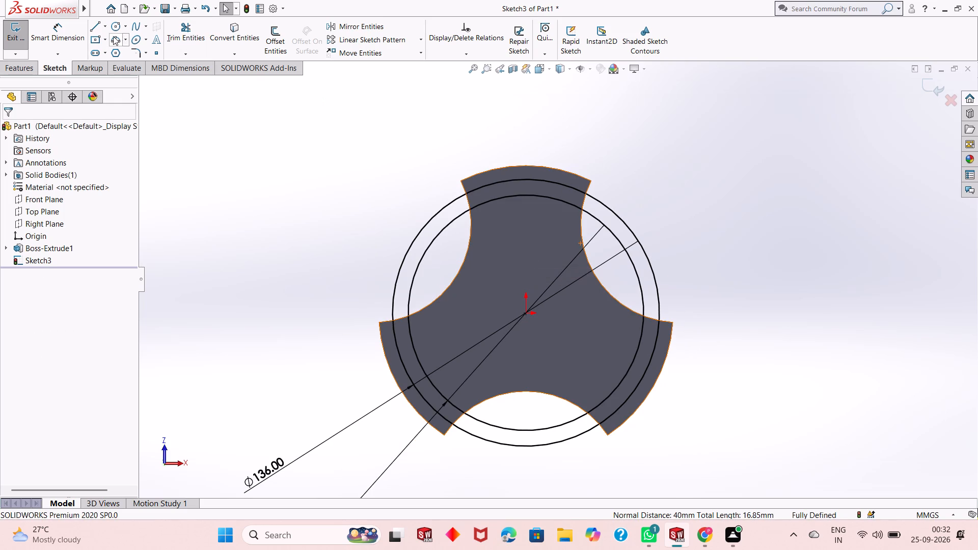
pyautogui.click(92, 26)
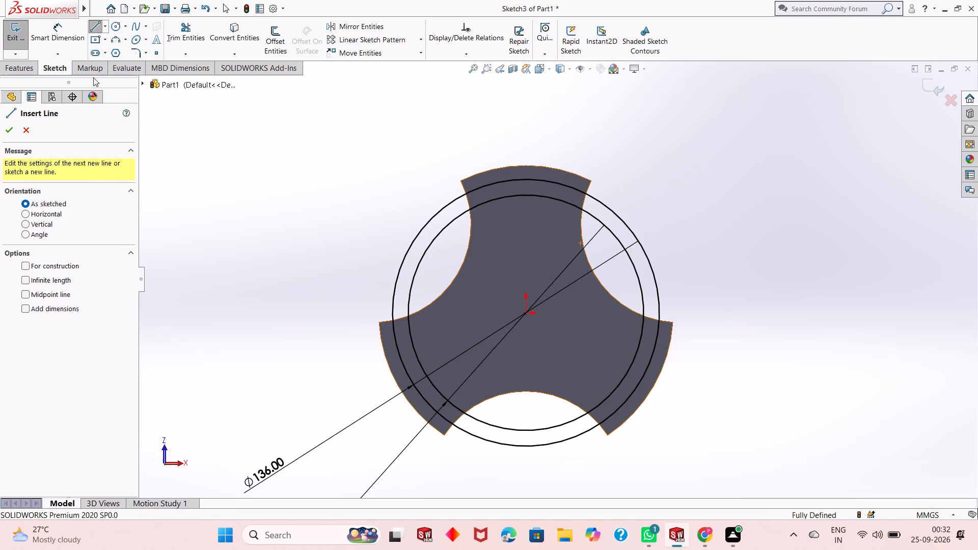
pyautogui.click(527, 315)
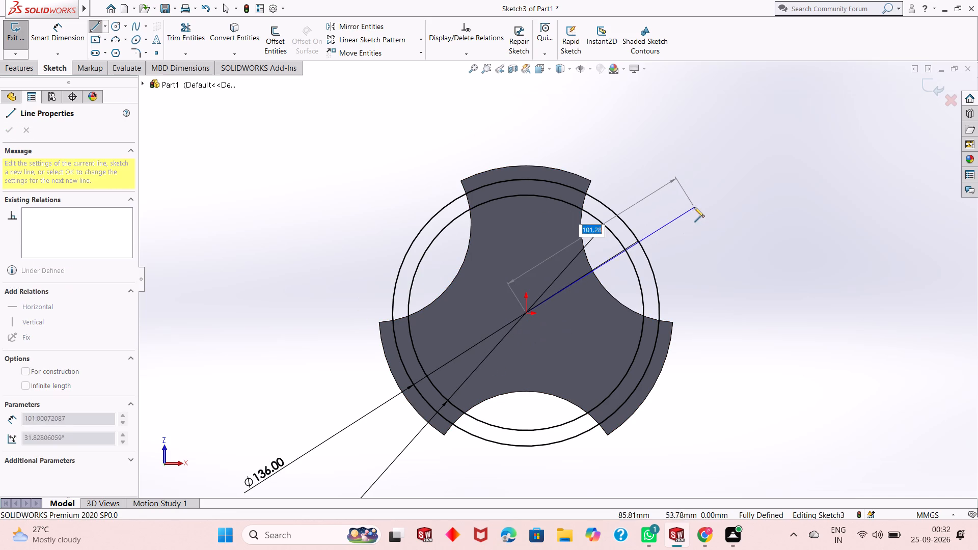
pyautogui.click(523, 122)
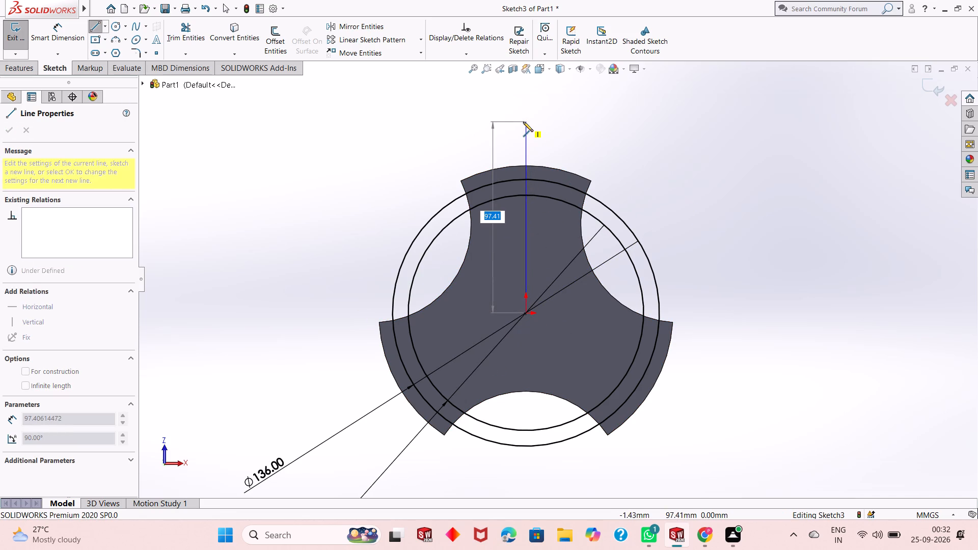
pyautogui.rightClick(523, 122)
pyautogui.click(535, 132)
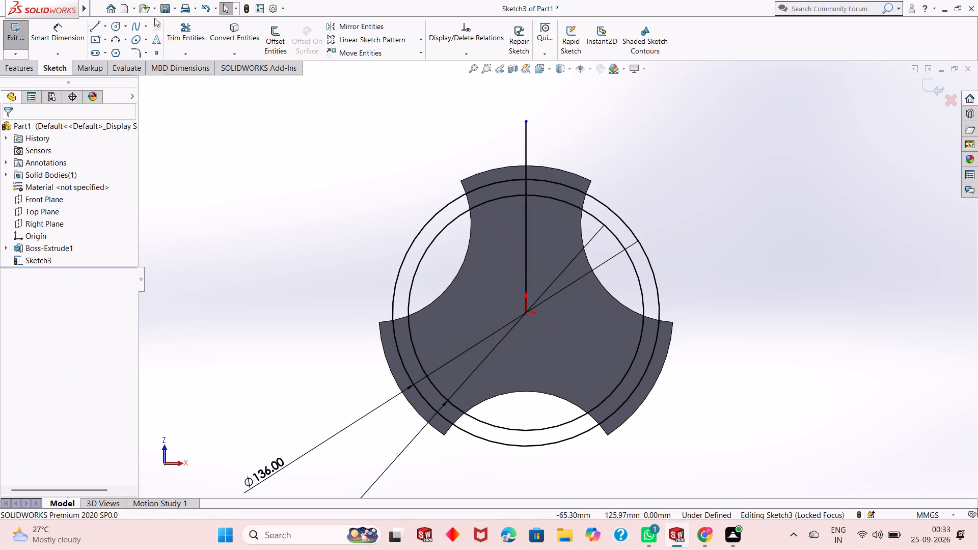
# Sketch a slanted line about 135 mm long from the origin, rising at about 33° through the upper-right notch beyond both circles.
pyautogui.click(91, 25)
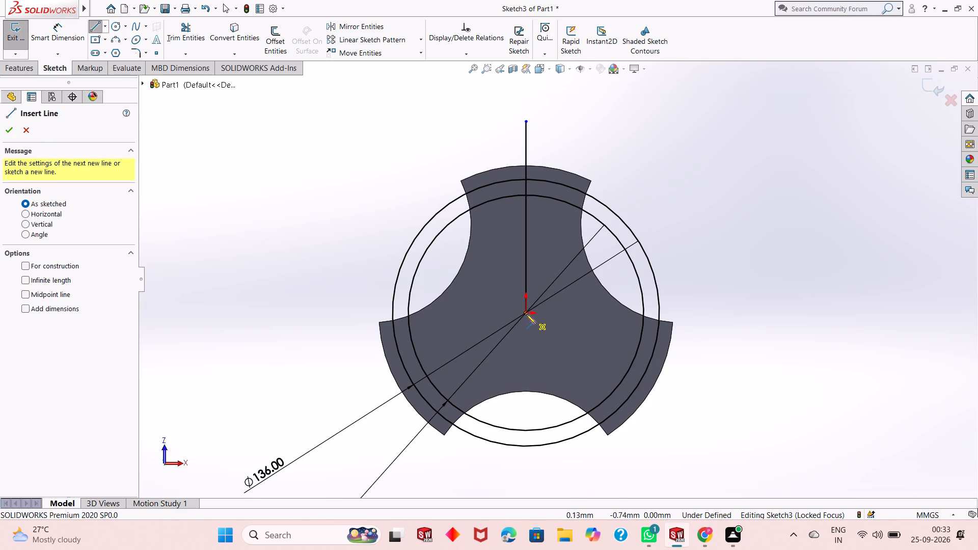
pyautogui.click(526, 315)
pyautogui.click(748, 170)
pyautogui.rightClick(748, 170)
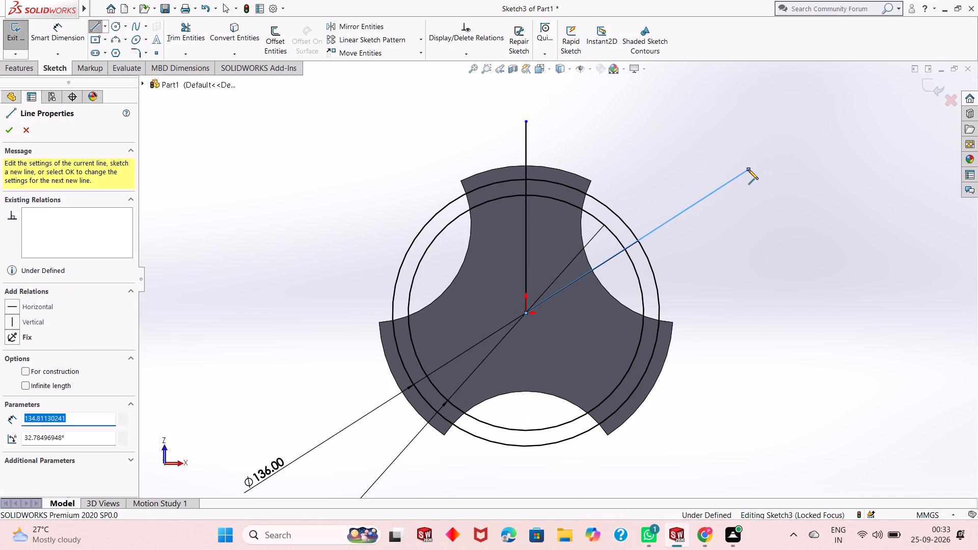
pyautogui.click(759, 179)
# Dimension the angle between the vertical line and the slanted line as 60°.
pyautogui.click(71, 39)
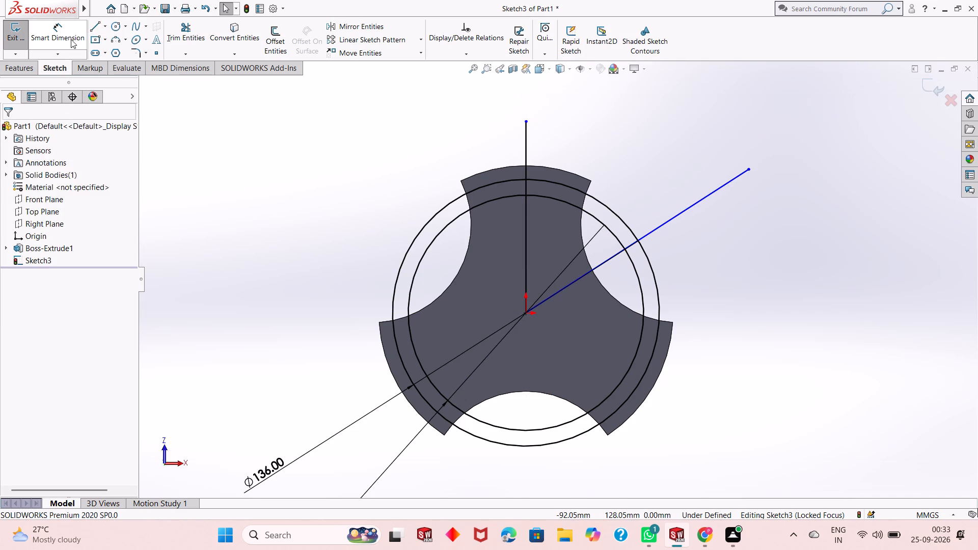
pyautogui.click(525, 135)
pyautogui.click(678, 217)
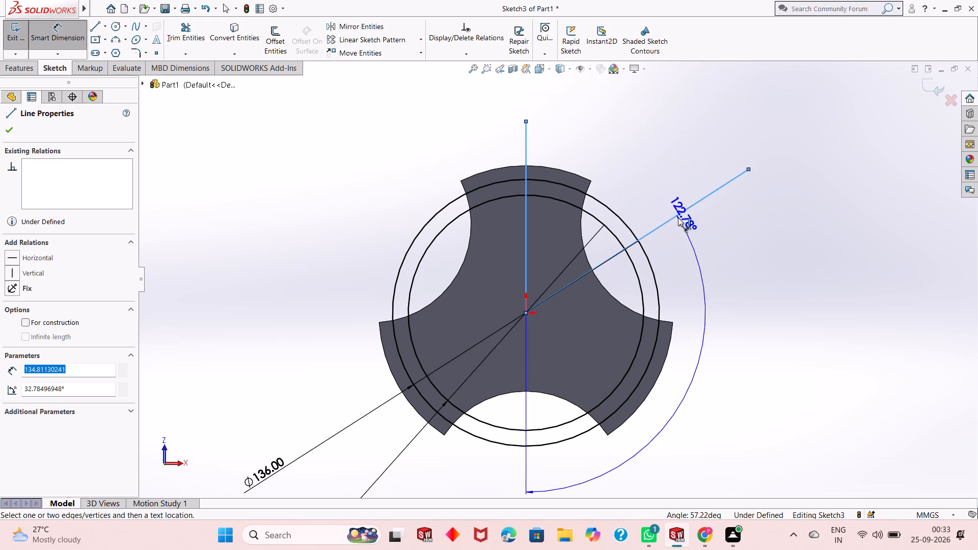
pyautogui.click(615, 183)
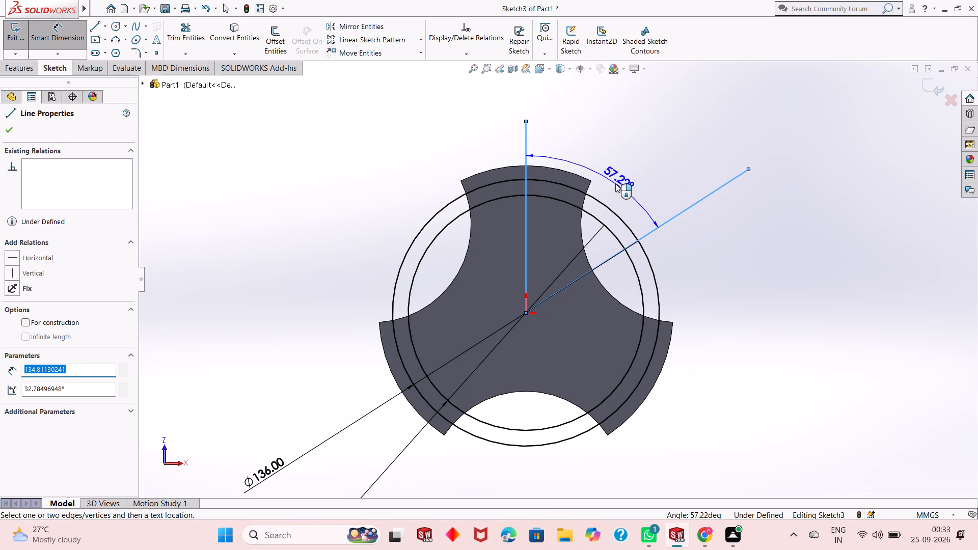
pyautogui.write('60')
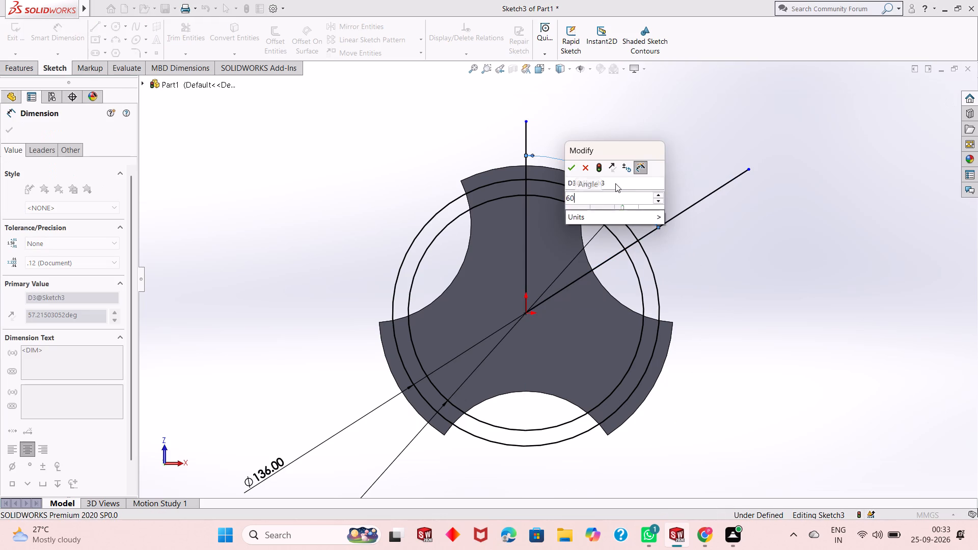
pyautogui.press('Return')
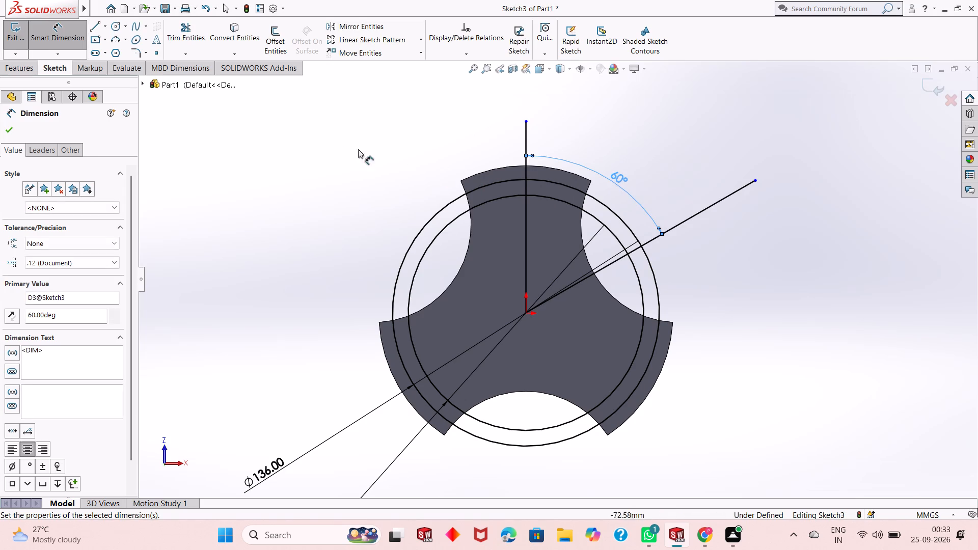
pyautogui.rightClick(312, 131)
pyautogui.click(333, 160)
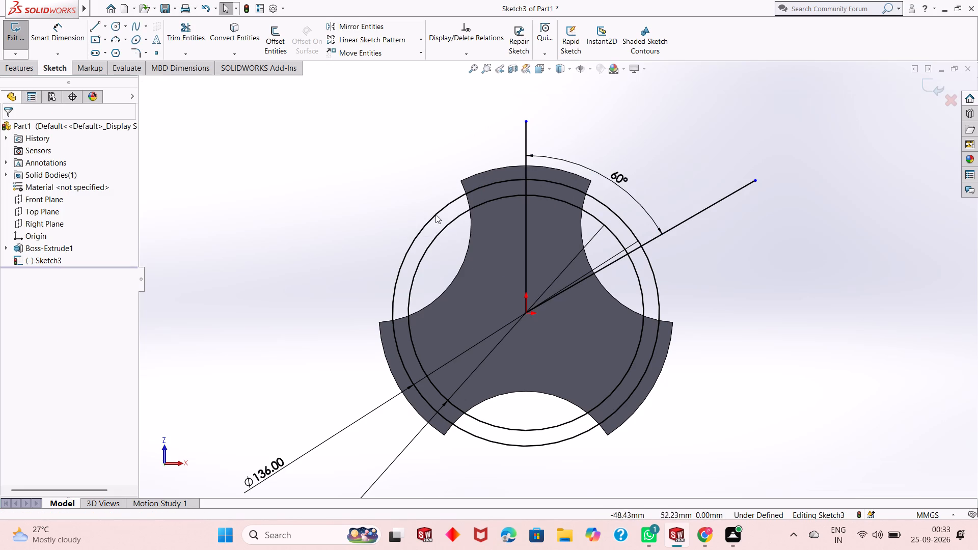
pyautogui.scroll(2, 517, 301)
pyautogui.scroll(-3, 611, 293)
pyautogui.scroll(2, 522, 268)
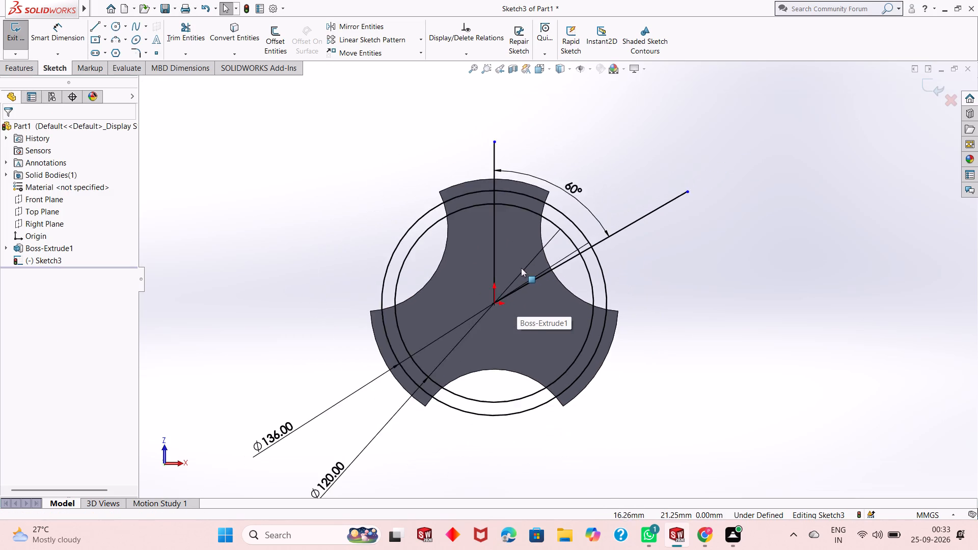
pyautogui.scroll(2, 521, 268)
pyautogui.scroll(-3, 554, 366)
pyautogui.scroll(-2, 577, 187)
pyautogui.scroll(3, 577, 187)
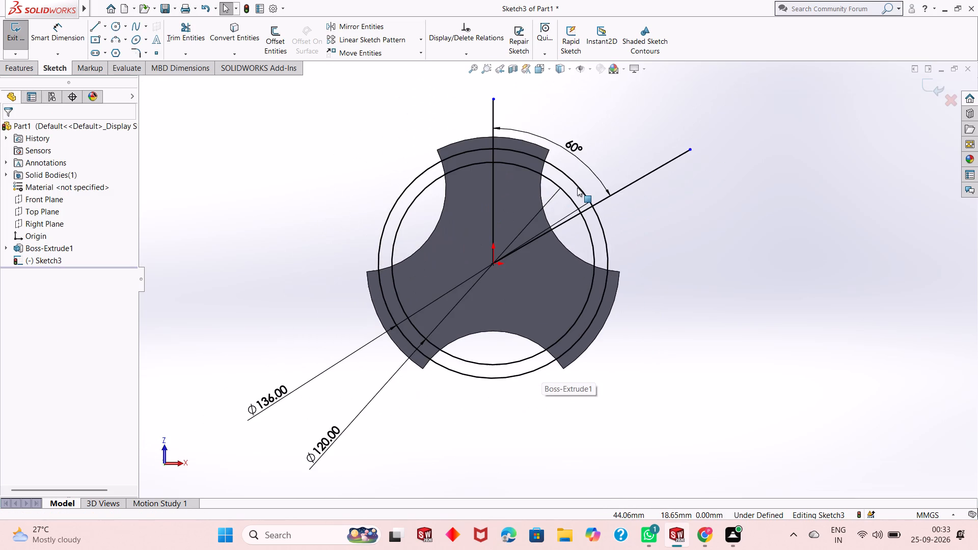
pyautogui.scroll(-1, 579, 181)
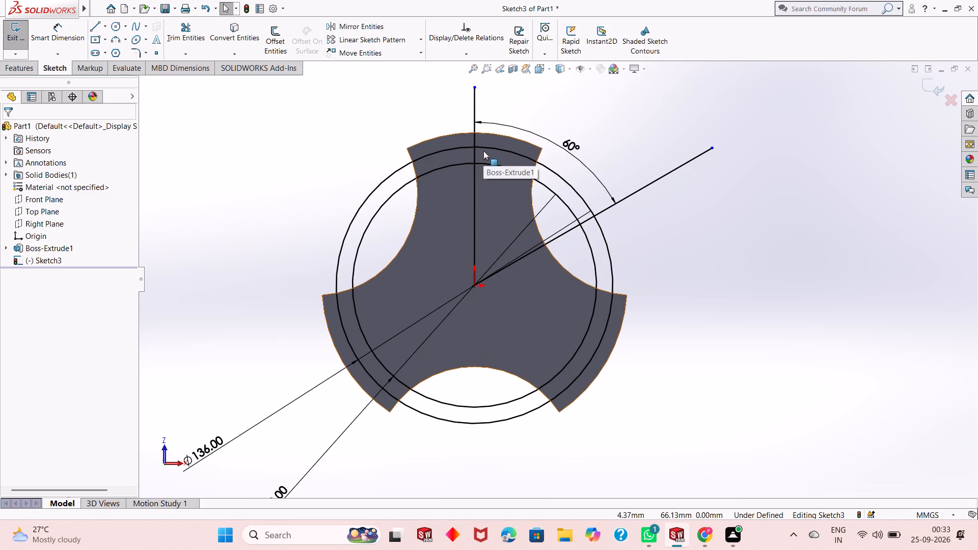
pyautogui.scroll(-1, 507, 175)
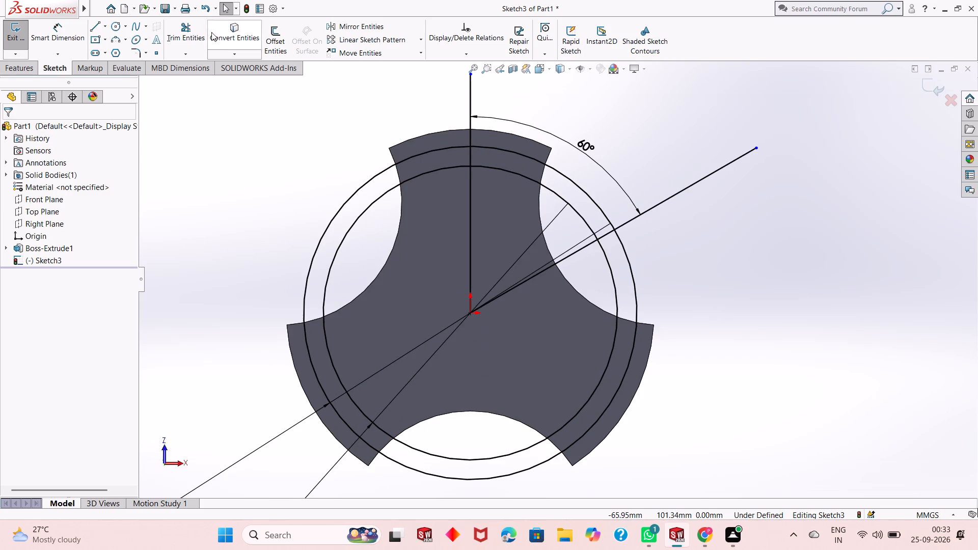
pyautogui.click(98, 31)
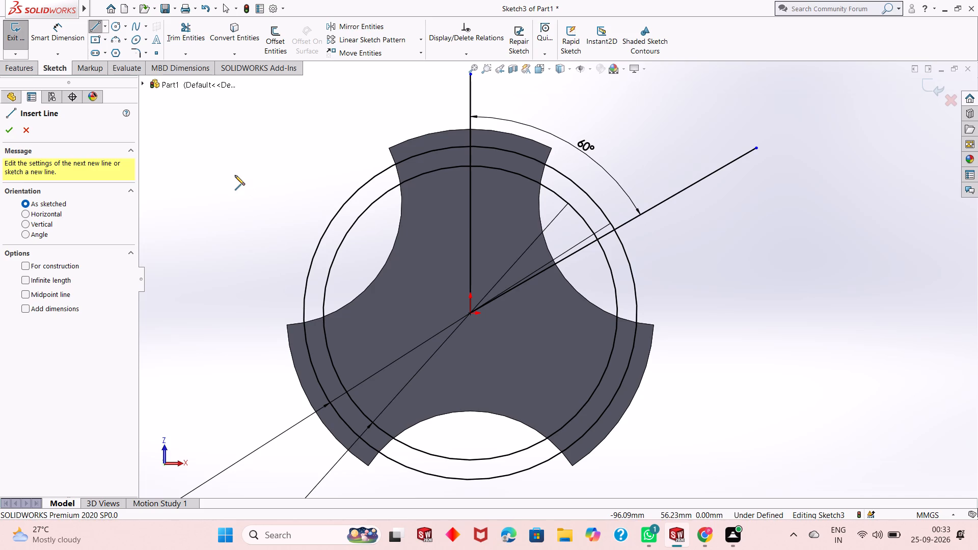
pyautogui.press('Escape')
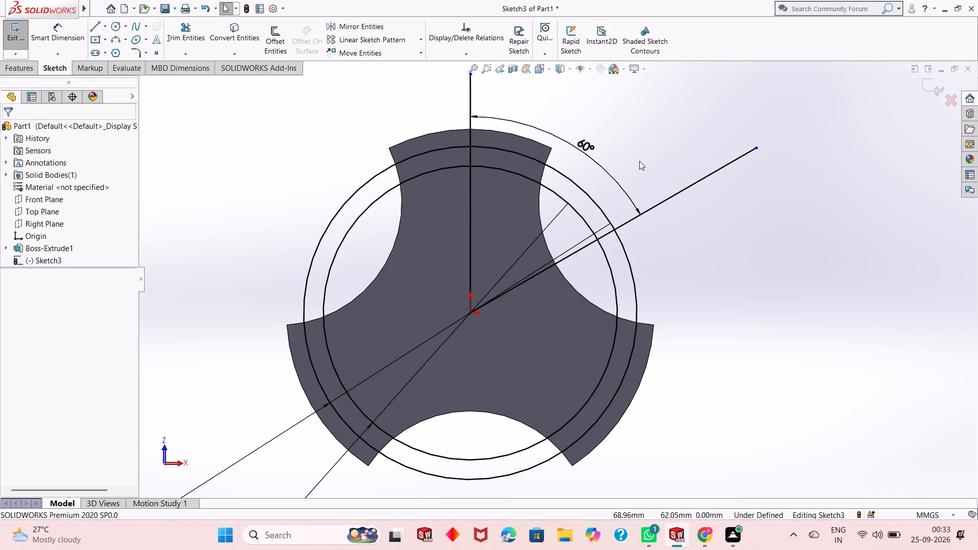
# Set the angle between the vertical and slanted lines to 30°.
pyautogui.doubleClick(584, 148)
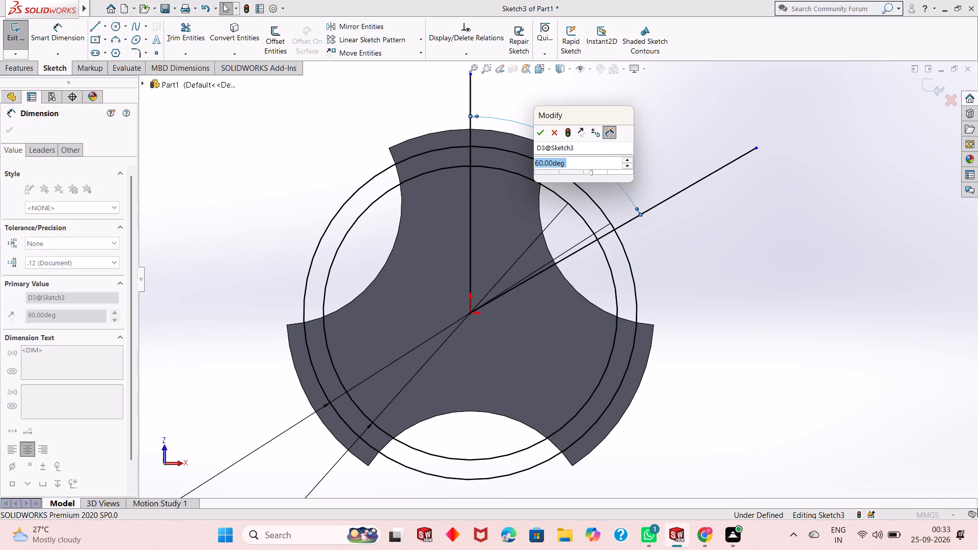
pyautogui.write('30')
pyautogui.press('Return')
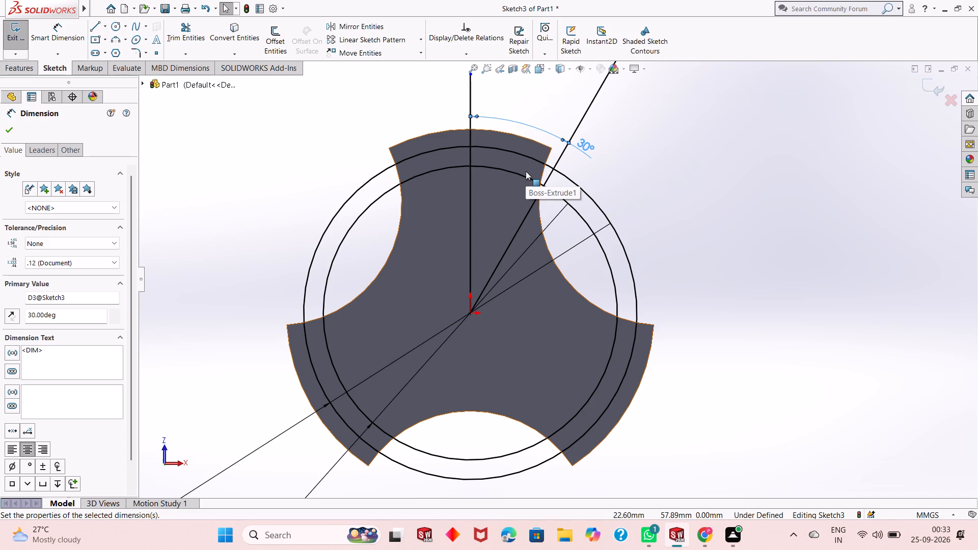
# Set the angle between the vertical line and the slanted line to 60°.
pyautogui.doubleClick(587, 147)
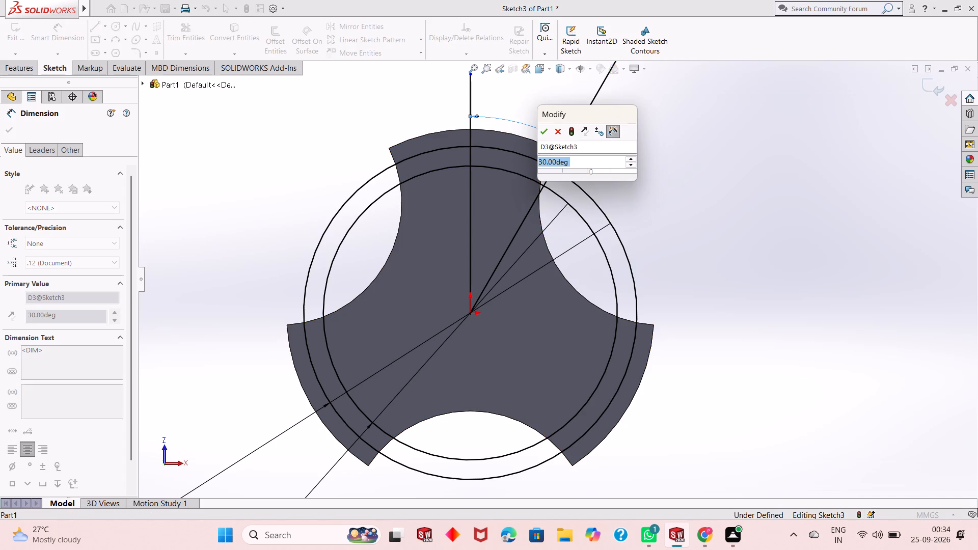
pyautogui.write('60')
pyautogui.press('Return')
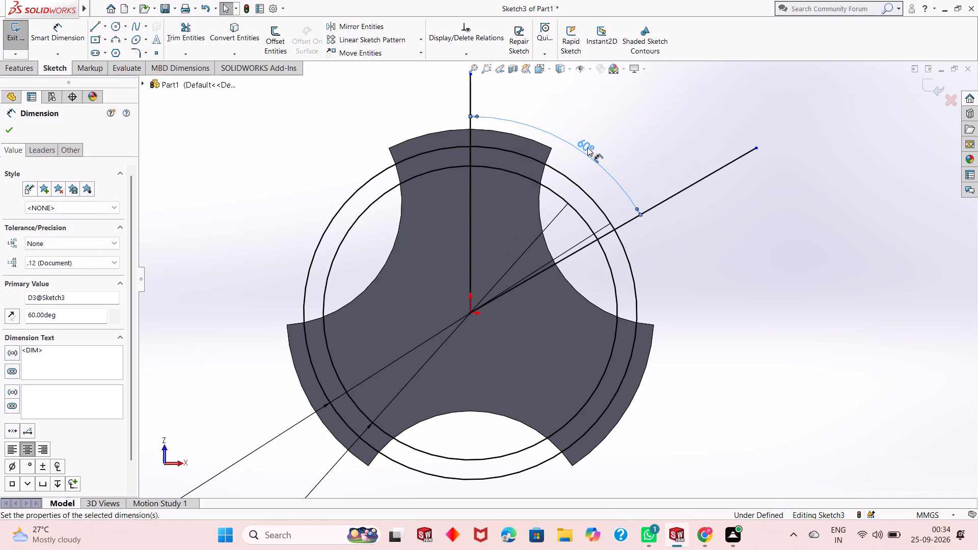
pyautogui.scroll(1, 653, 245)
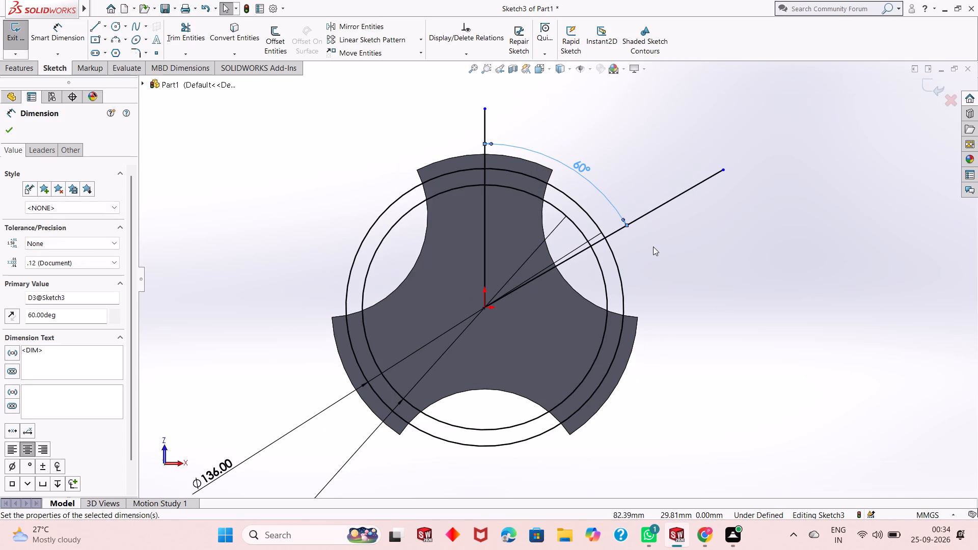
pyautogui.click(7, 135)
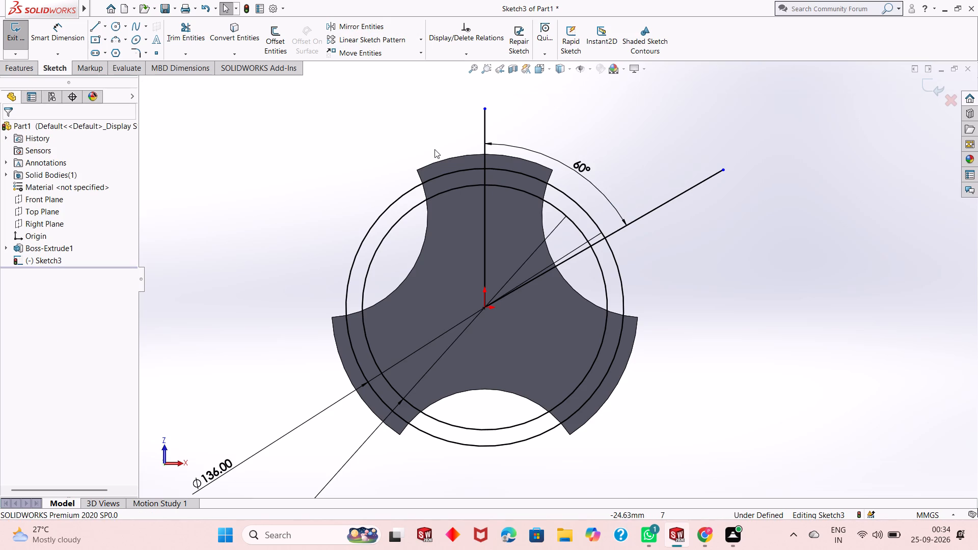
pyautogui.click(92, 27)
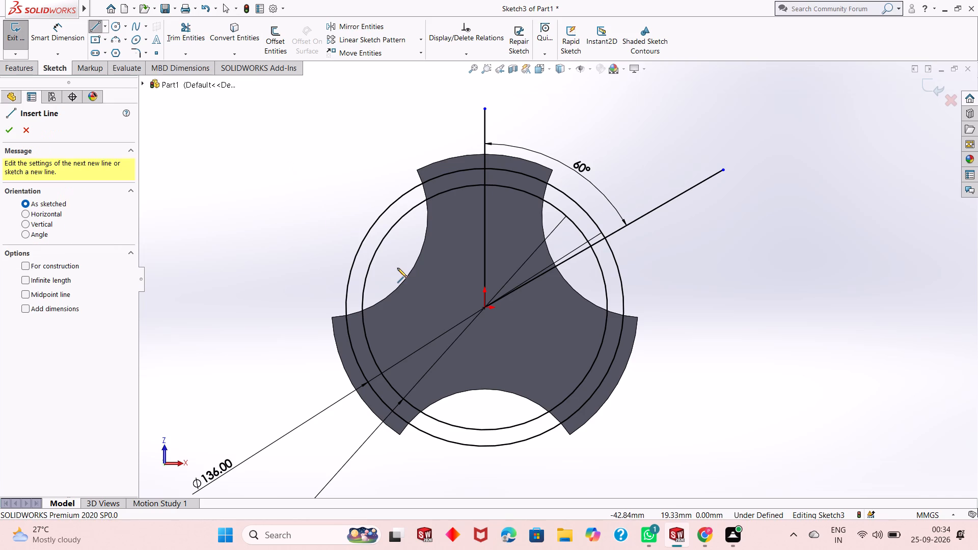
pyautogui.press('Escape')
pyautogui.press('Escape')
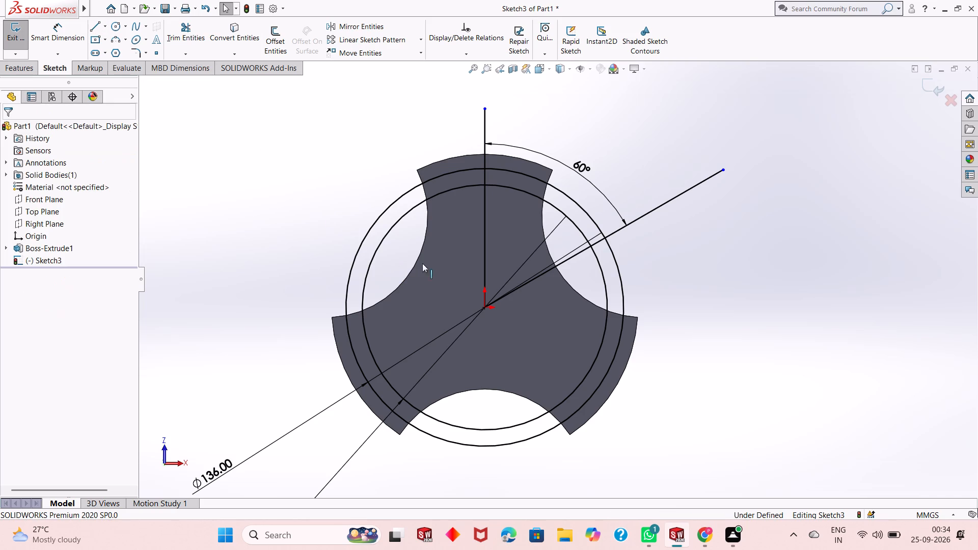
# Offset only the slanted line by 20 mm in both directions, with chain selection off and dimensions added.
pyautogui.click(639, 217)
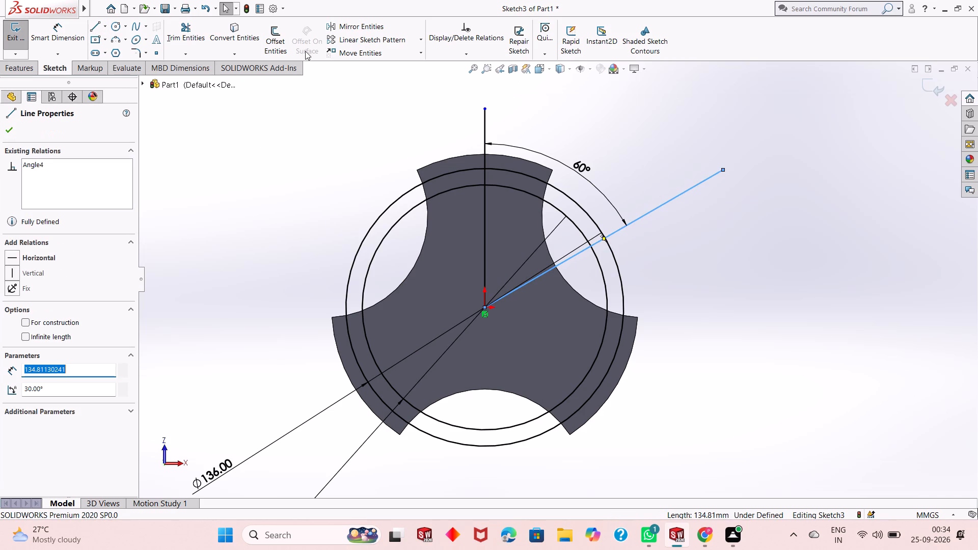
pyautogui.click(269, 45)
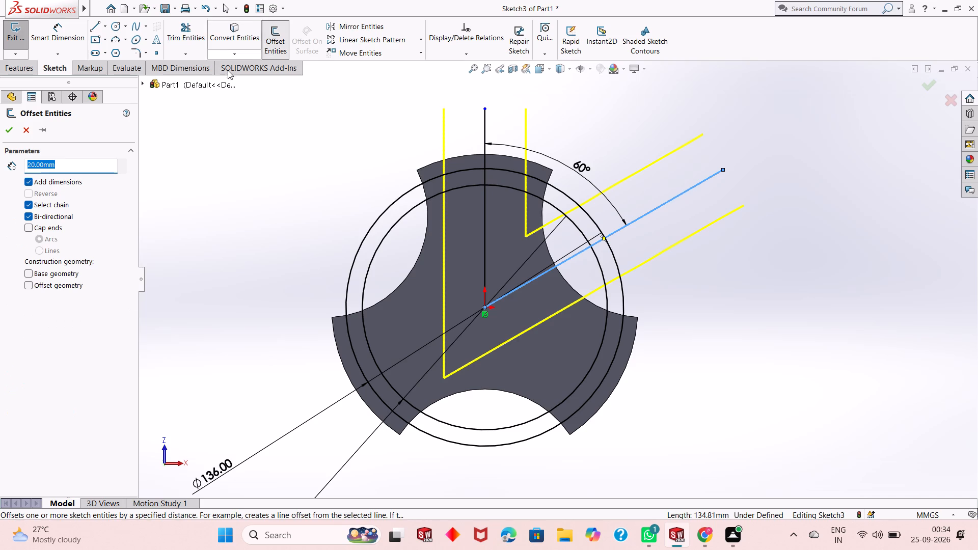
pyautogui.click(36, 202)
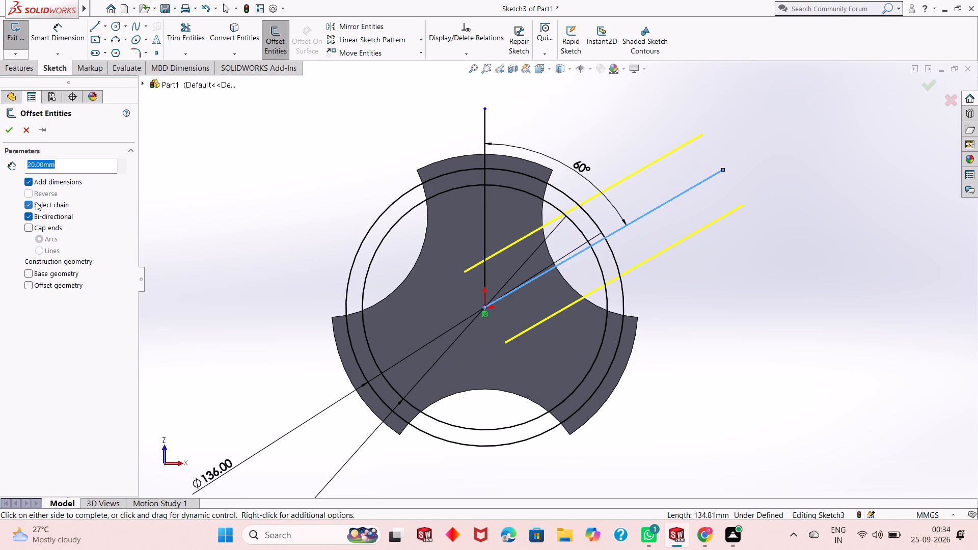
pyautogui.click(4, 136)
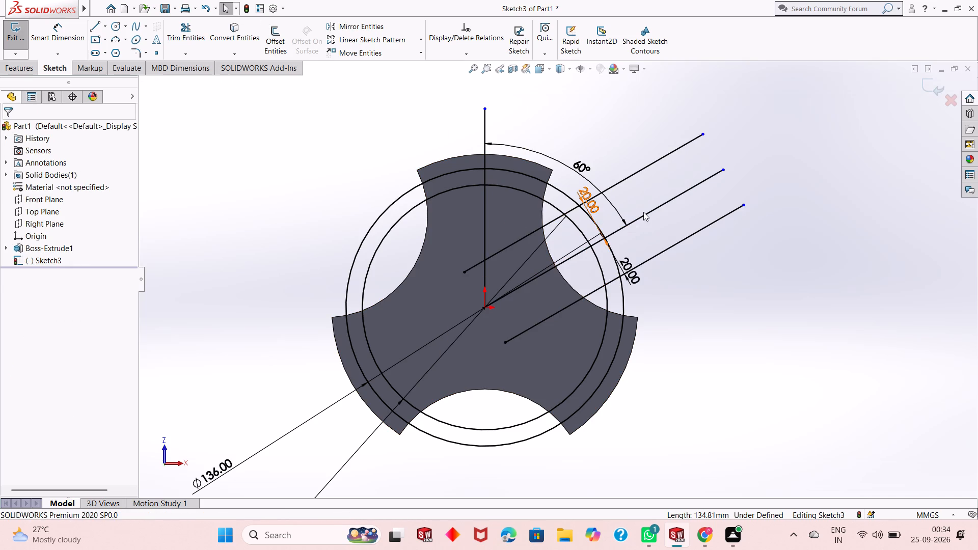
# Trim the slanted line and its two offset lines where they extend beyond the 136 mm circle.
pyautogui.scroll(-3, 660, 217)
pyautogui.scroll(-1, 556, 273)
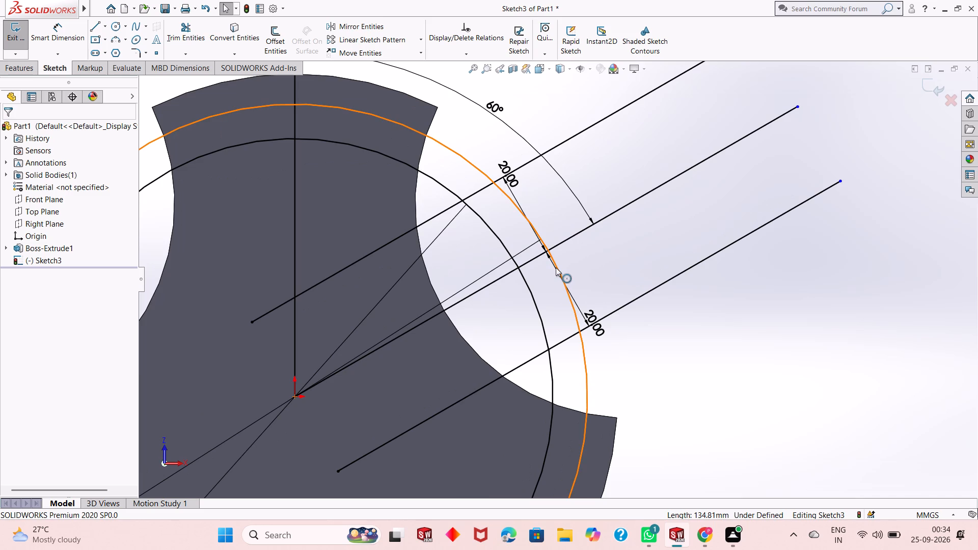
pyautogui.click(165, 34)
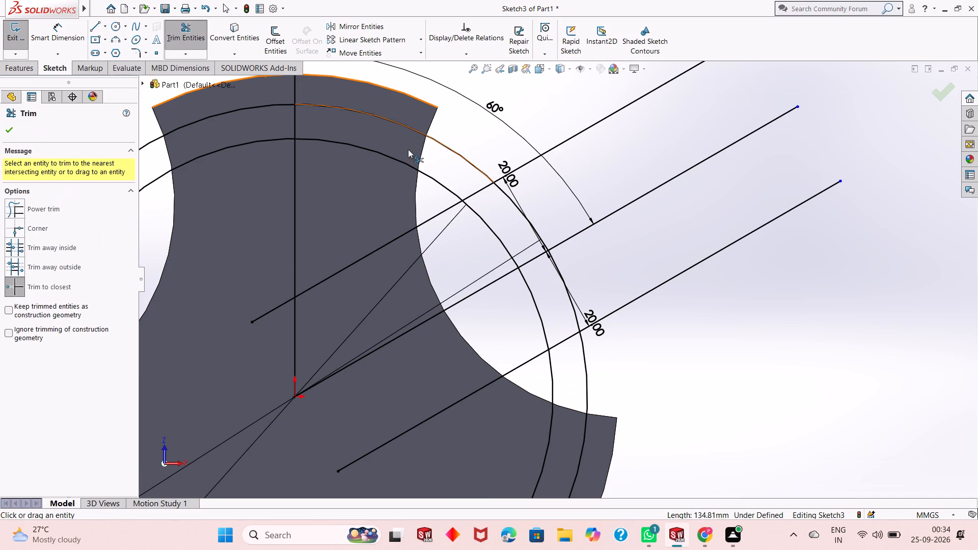
pyautogui.click(576, 133)
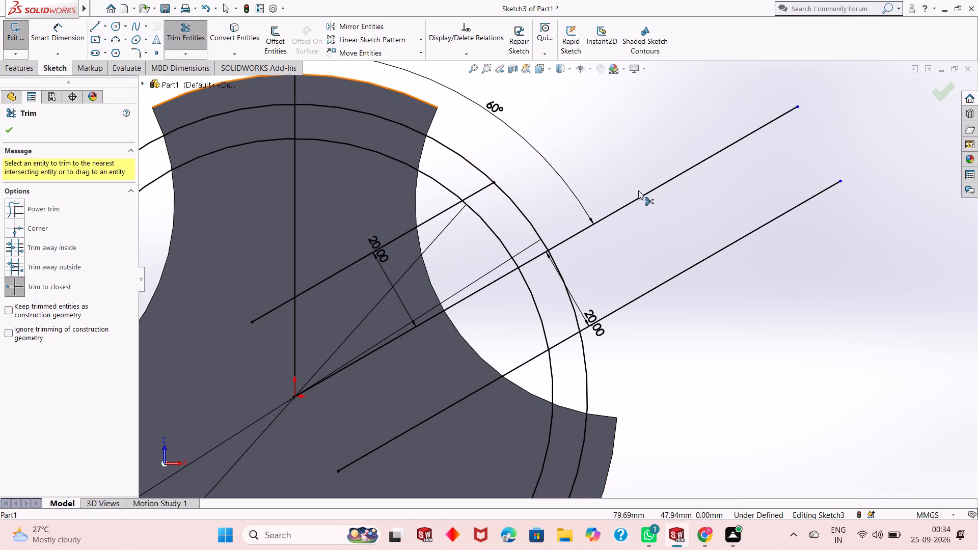
pyautogui.click(643, 196)
pyautogui.click(666, 282)
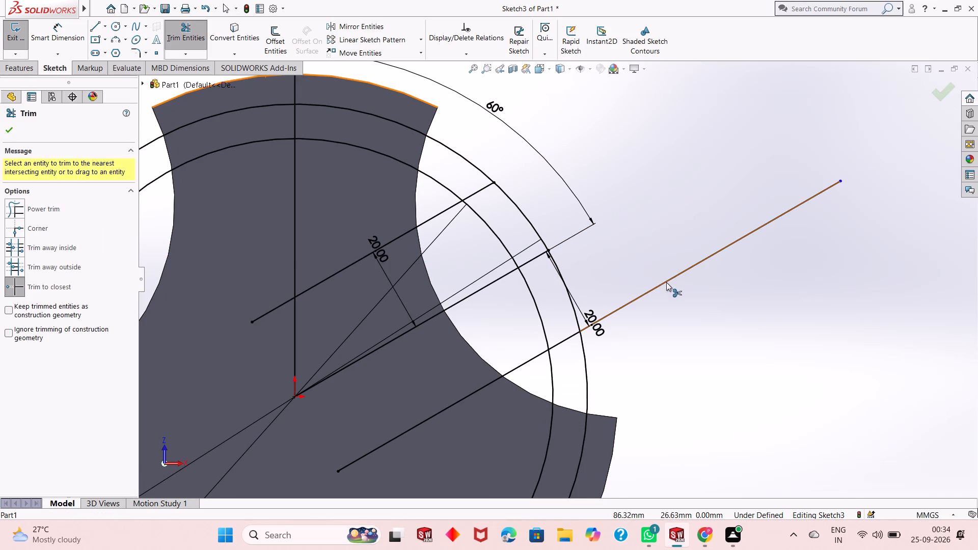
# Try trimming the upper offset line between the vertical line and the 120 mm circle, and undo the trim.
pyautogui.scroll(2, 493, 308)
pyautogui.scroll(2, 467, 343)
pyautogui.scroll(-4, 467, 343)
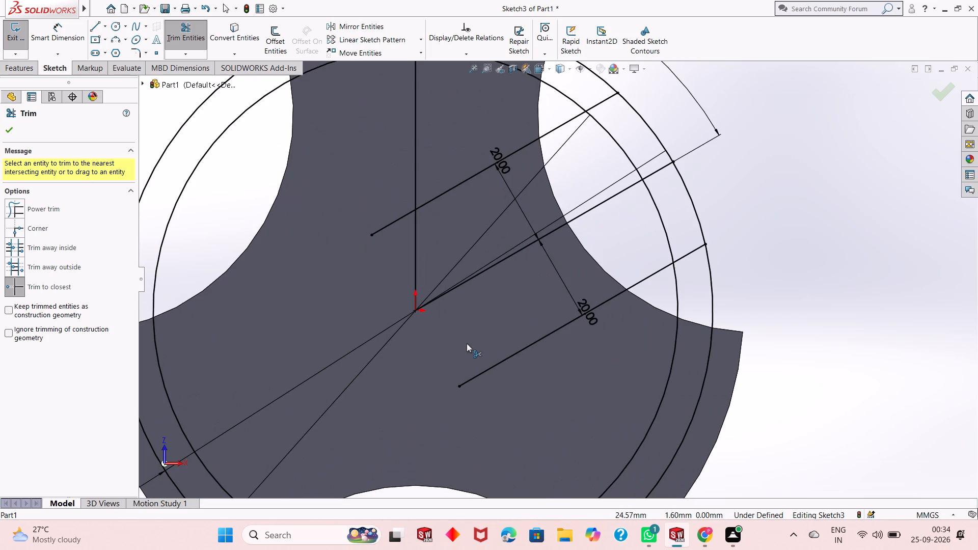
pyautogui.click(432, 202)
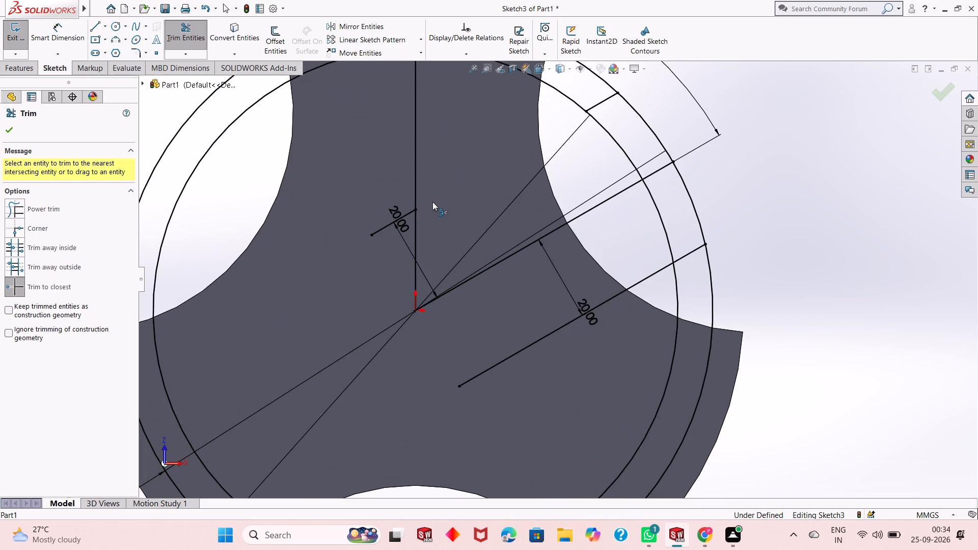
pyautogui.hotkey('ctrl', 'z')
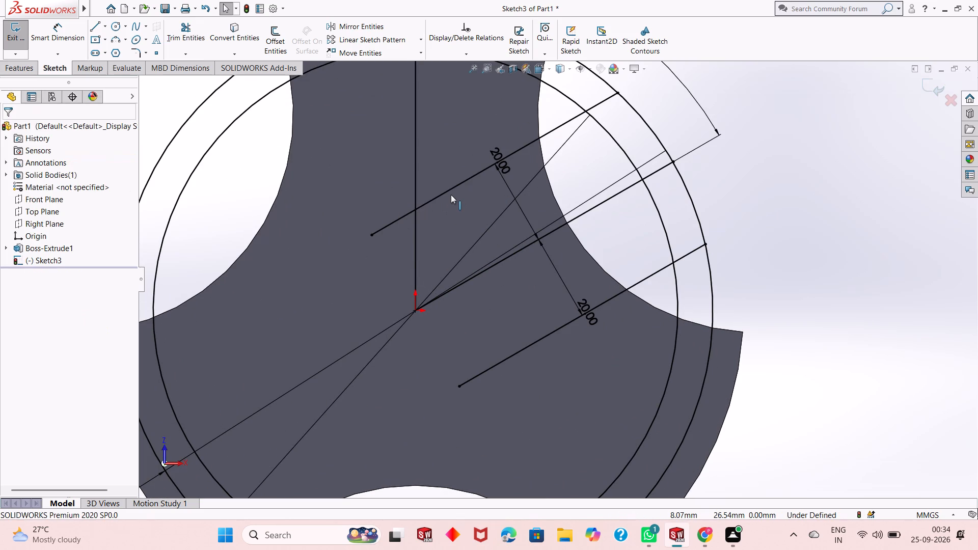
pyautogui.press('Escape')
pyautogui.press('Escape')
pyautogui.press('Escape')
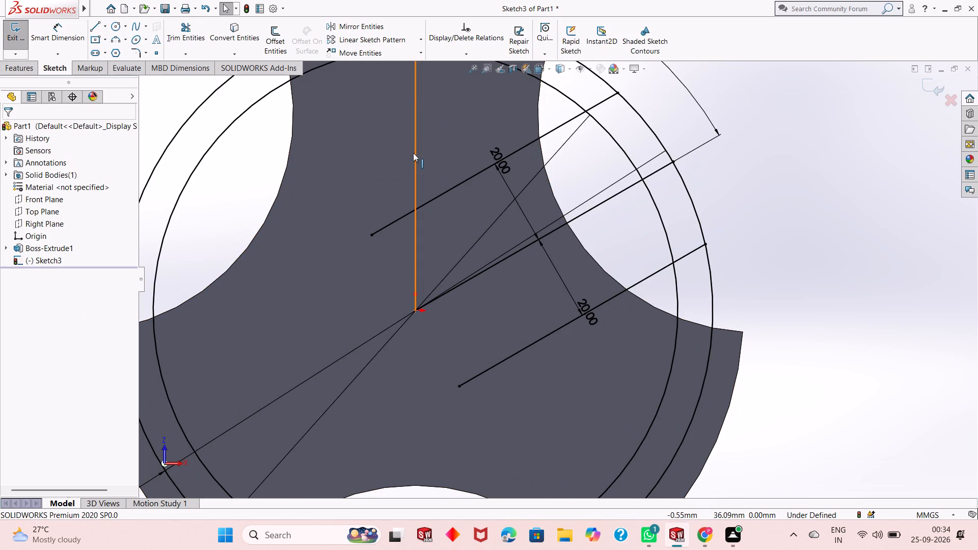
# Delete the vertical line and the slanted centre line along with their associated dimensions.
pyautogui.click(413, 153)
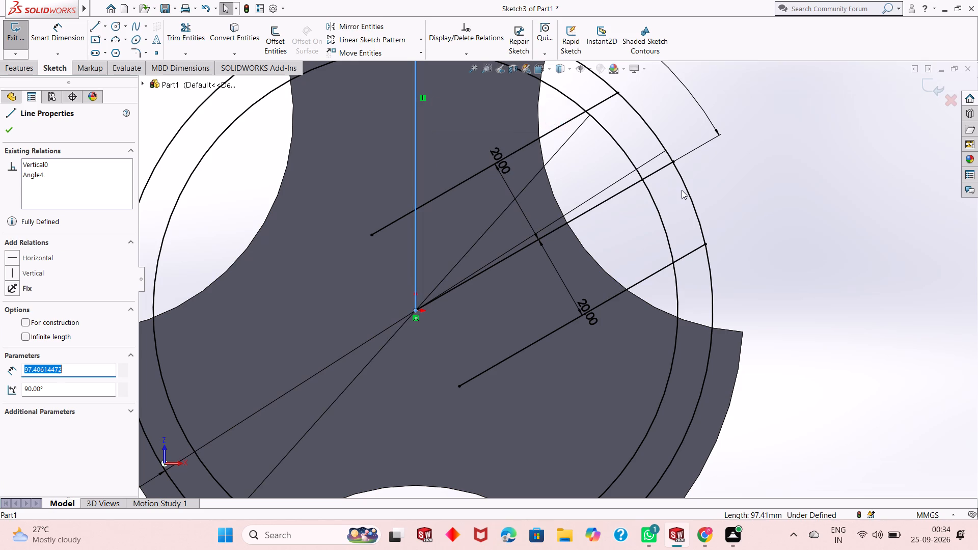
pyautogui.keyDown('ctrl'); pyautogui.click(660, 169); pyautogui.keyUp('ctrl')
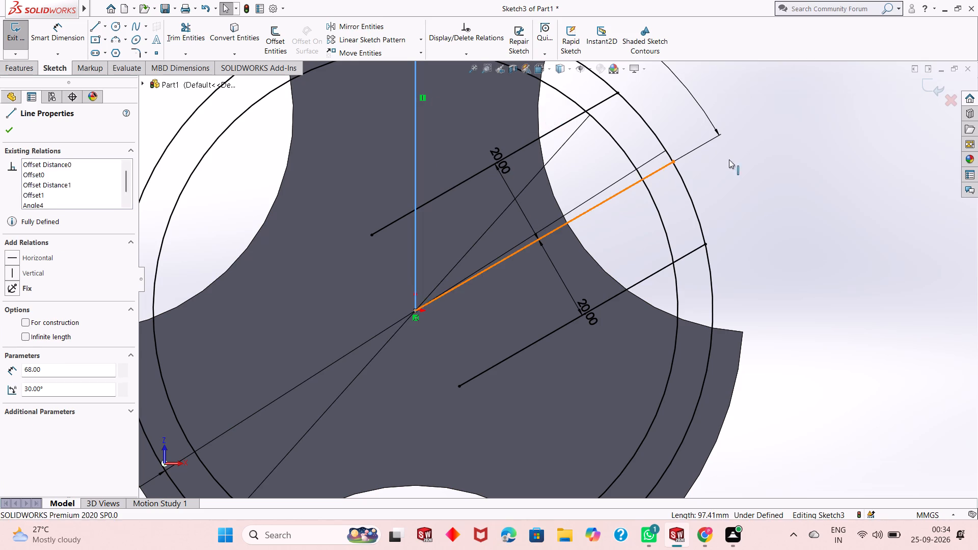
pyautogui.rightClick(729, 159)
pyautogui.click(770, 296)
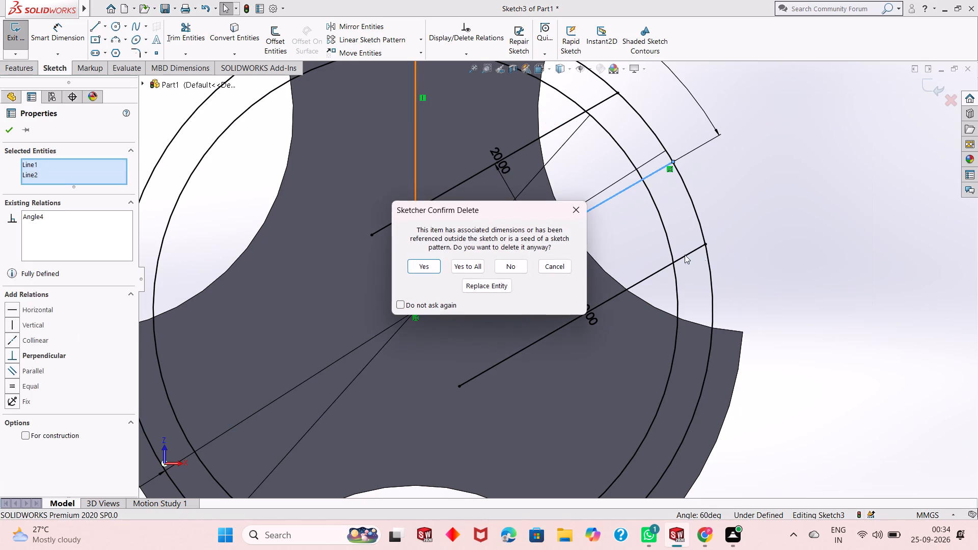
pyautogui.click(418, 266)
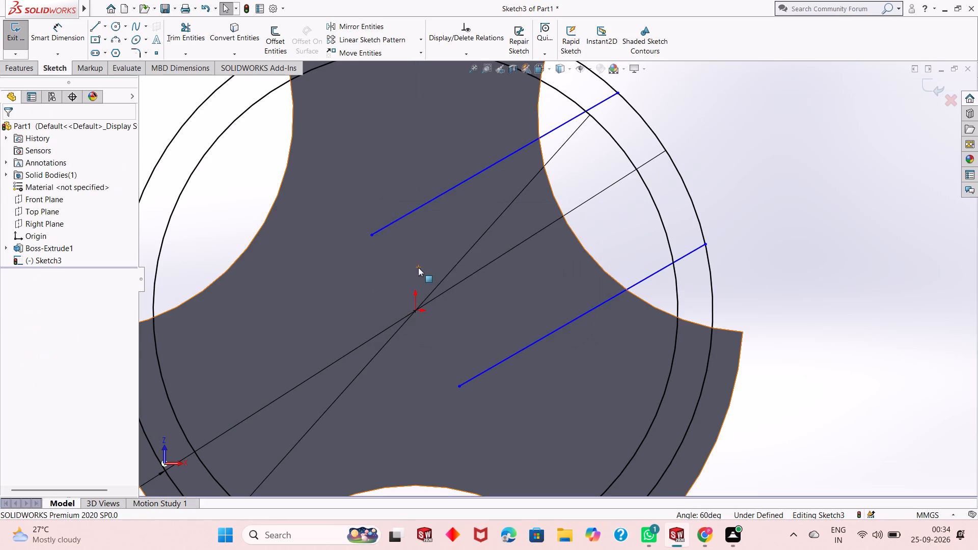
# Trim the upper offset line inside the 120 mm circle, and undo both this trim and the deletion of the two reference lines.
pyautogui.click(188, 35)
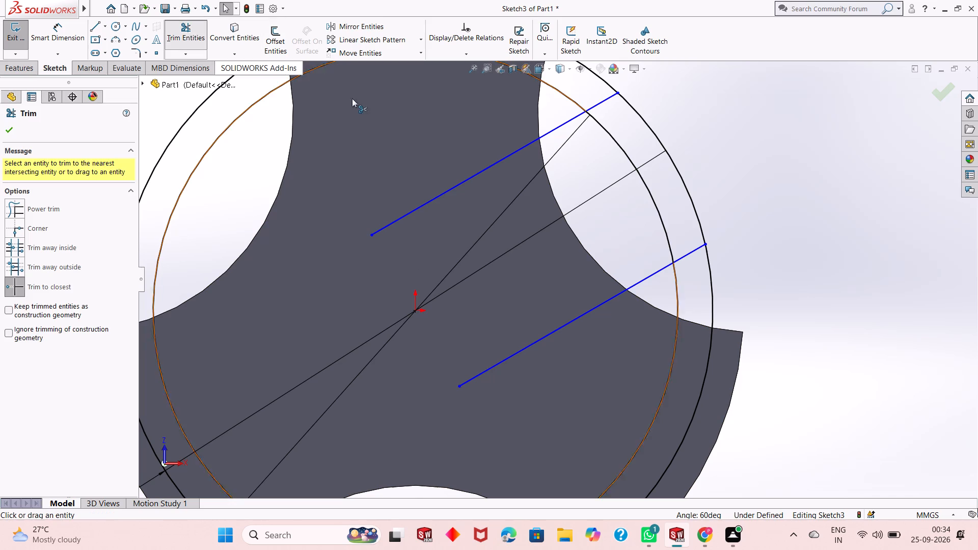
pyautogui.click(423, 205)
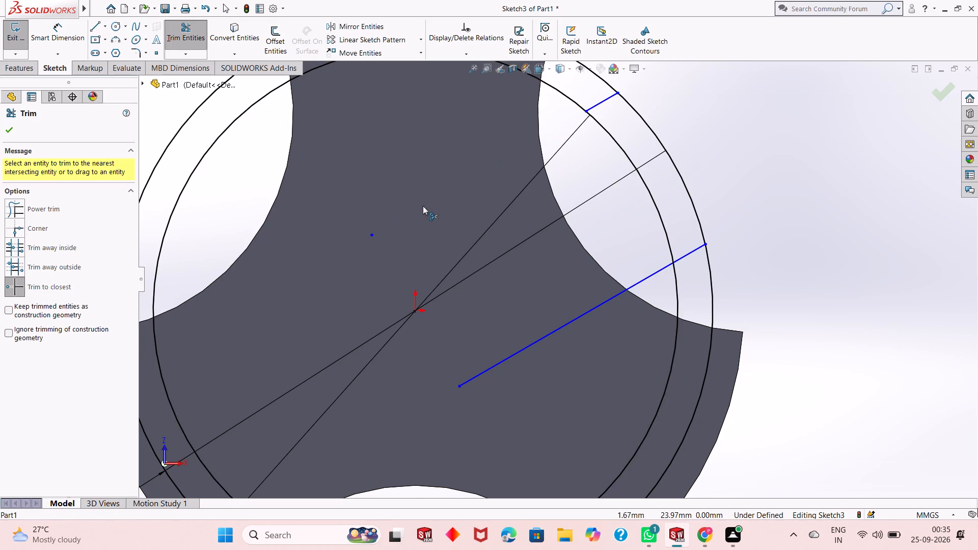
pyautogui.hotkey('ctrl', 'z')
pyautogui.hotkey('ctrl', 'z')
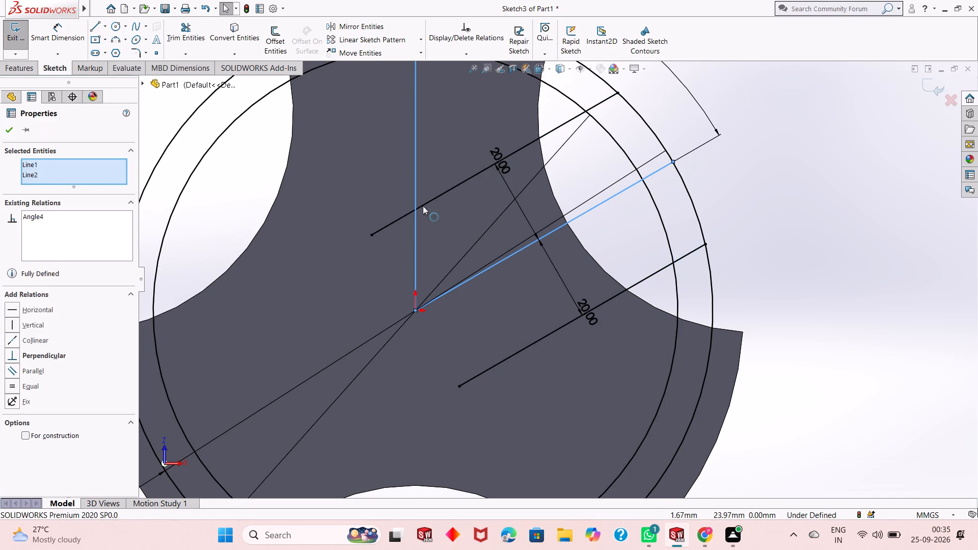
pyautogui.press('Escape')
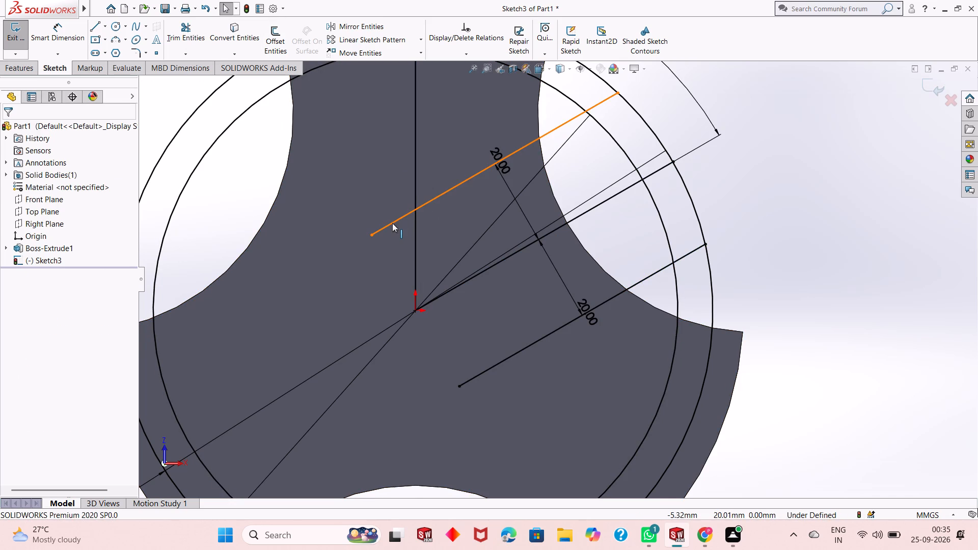
# Trim both offset lines inside the 120 mm circle, leaving only short segments between the two circles.
pyautogui.click(195, 33)
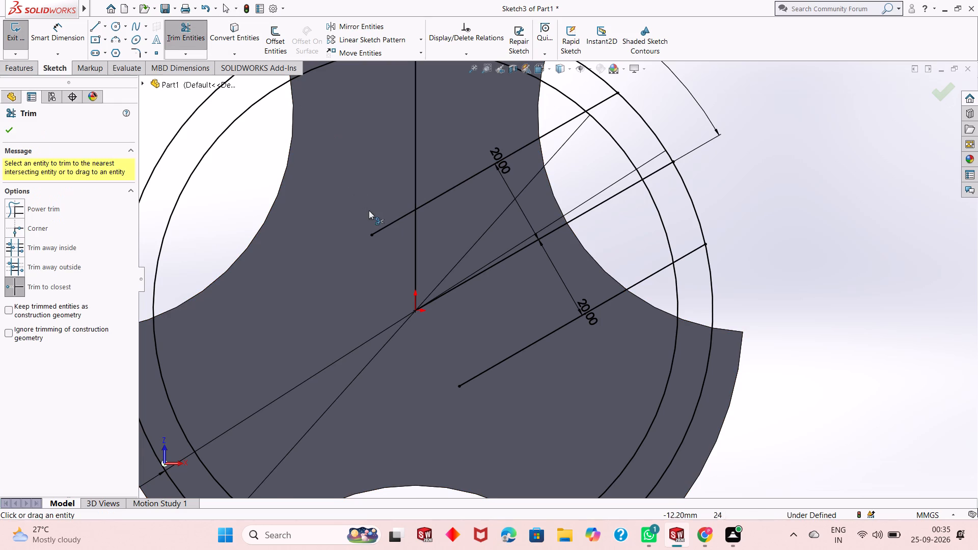
pyautogui.click(388, 225)
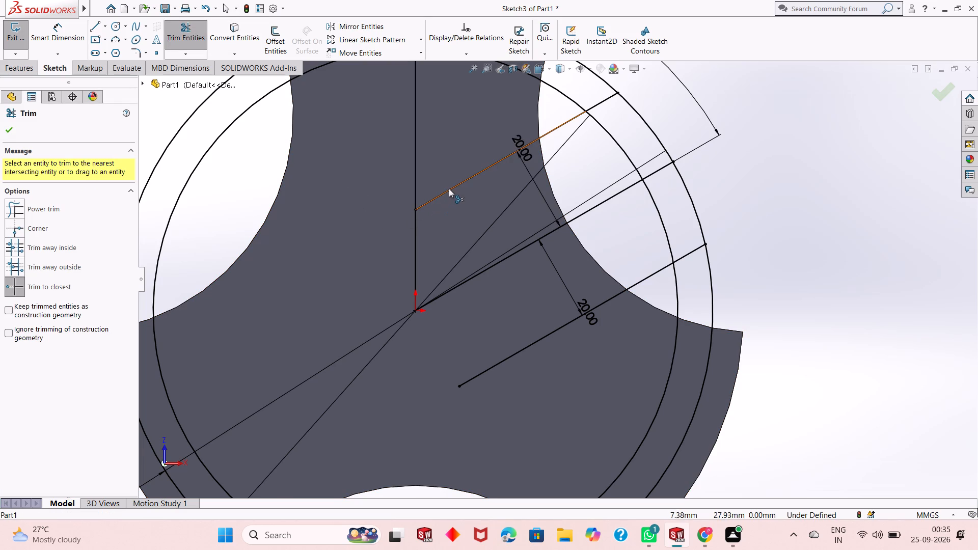
pyautogui.click(449, 189)
pyautogui.click(517, 356)
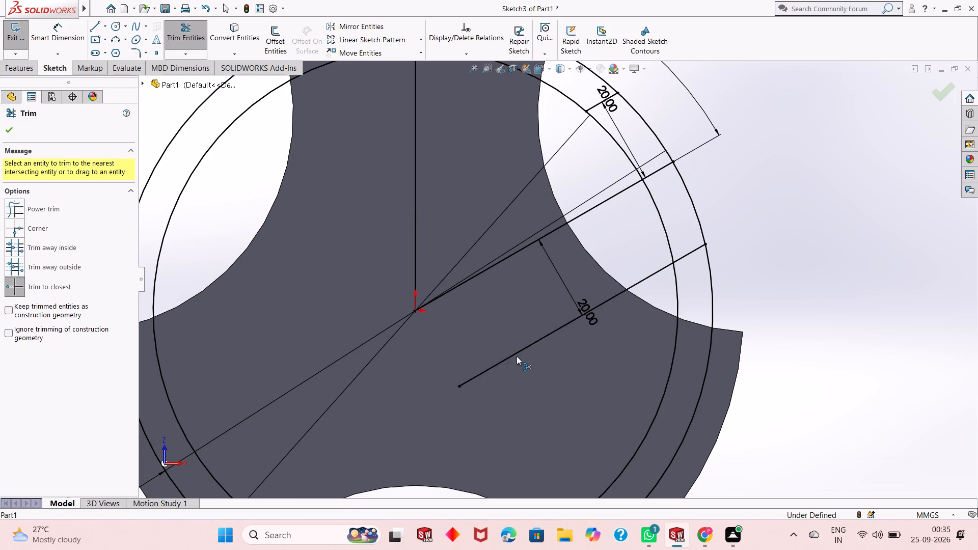
pyautogui.rightClick(752, 168)
pyautogui.click(764, 205)
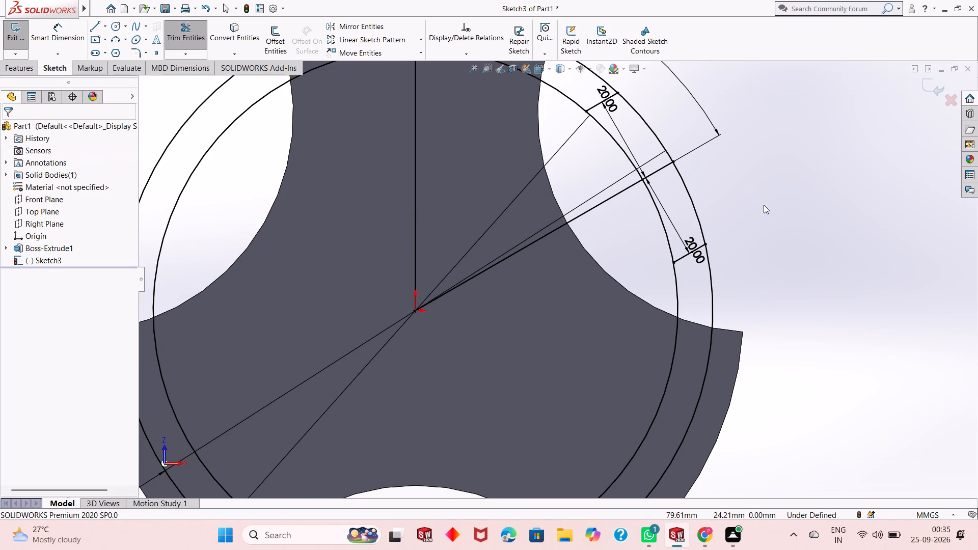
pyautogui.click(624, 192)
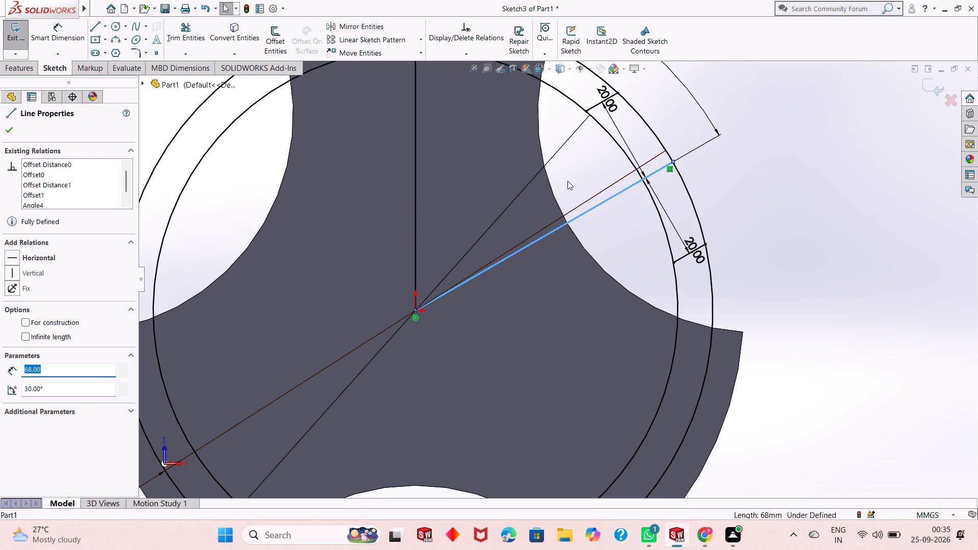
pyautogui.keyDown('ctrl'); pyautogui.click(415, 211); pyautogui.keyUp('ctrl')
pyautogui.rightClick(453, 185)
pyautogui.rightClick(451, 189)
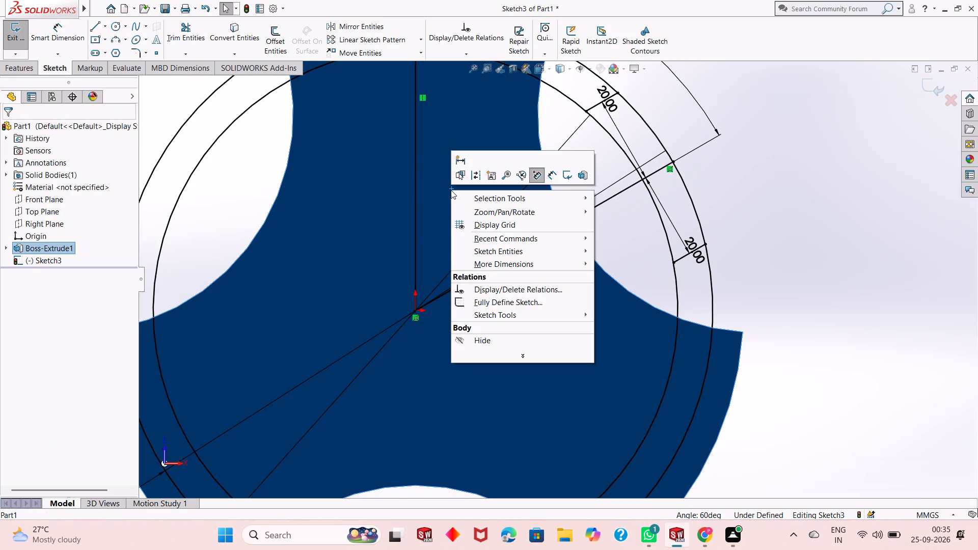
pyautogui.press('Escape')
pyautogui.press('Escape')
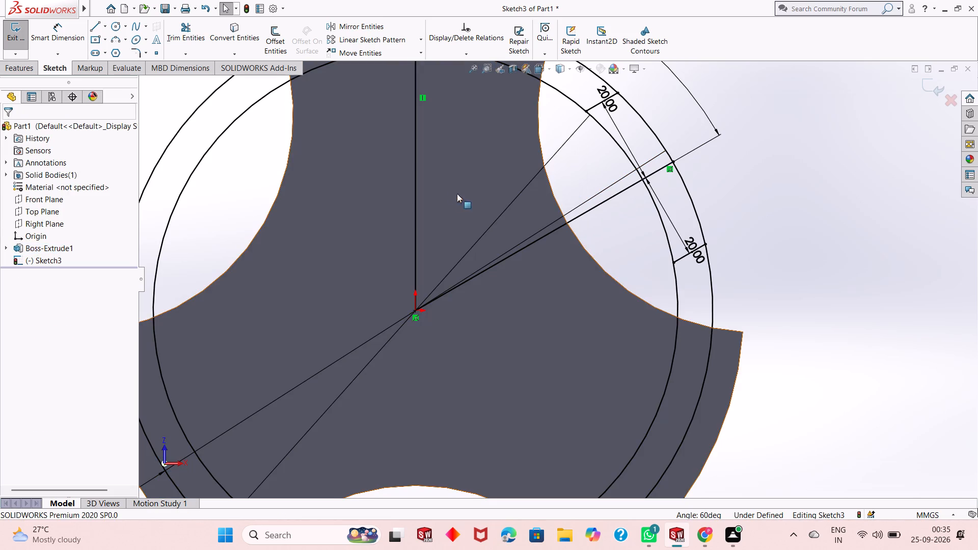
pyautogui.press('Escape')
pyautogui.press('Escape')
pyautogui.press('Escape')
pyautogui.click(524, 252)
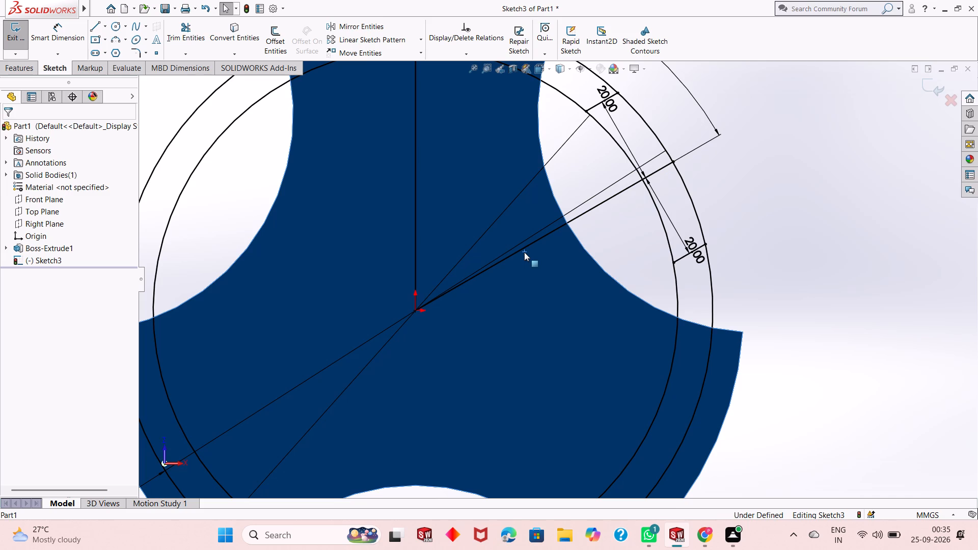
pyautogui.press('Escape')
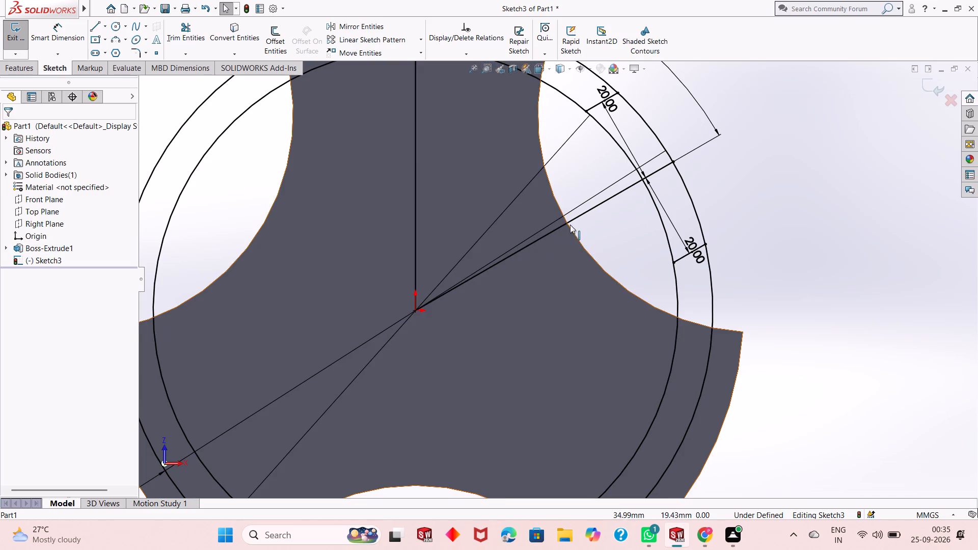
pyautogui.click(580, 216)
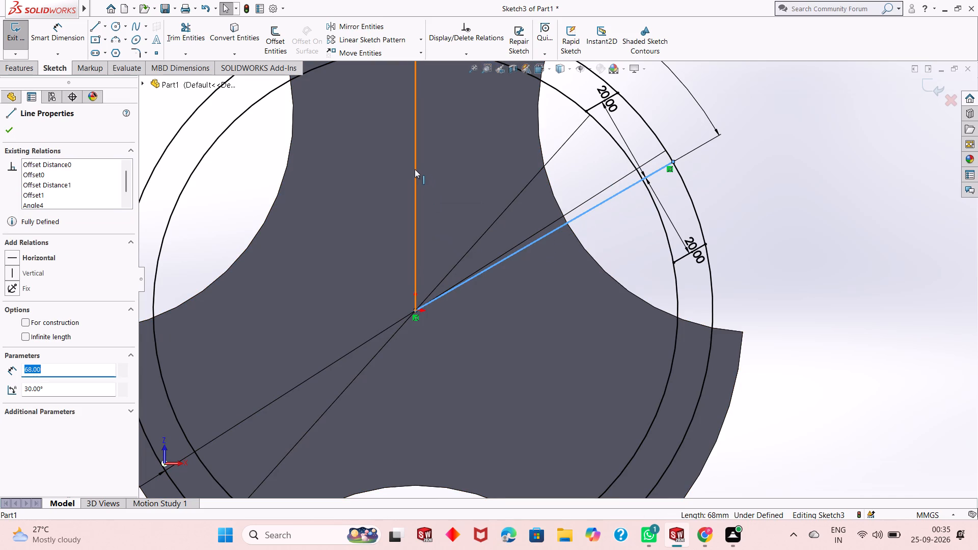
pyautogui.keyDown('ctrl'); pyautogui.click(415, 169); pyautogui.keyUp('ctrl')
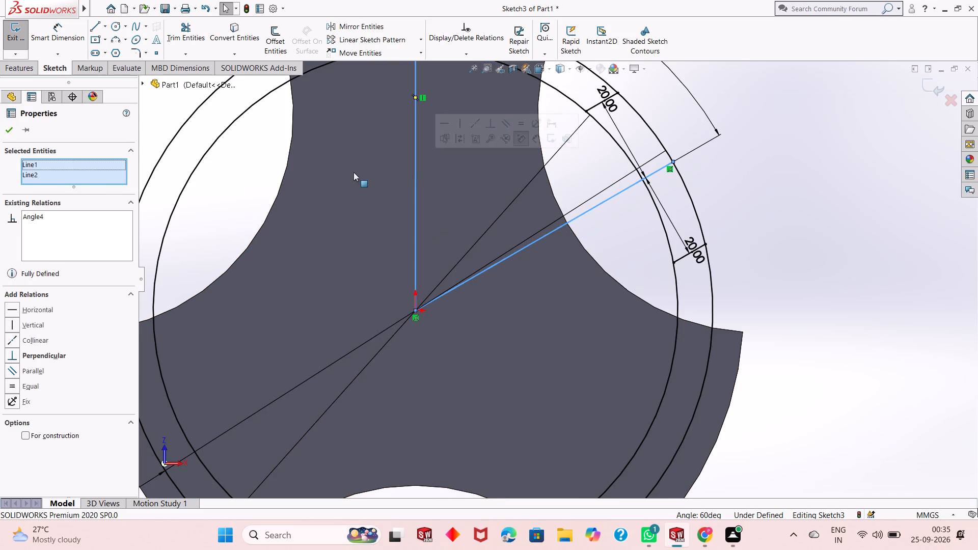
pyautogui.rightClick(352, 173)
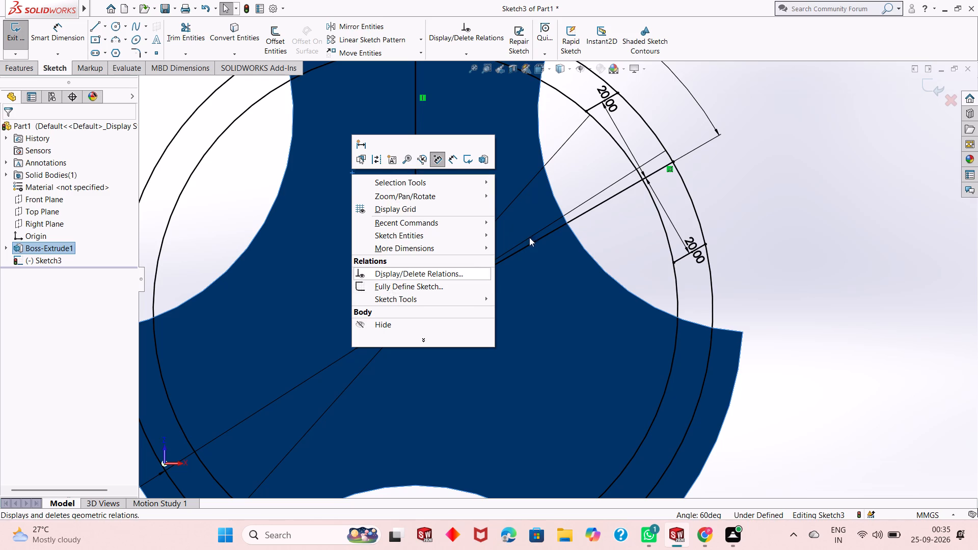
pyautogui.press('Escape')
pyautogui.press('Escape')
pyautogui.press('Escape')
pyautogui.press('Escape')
# Delete the vertical line and the slanted centre line together with their associated dimensions.
pyautogui.click(510, 255)
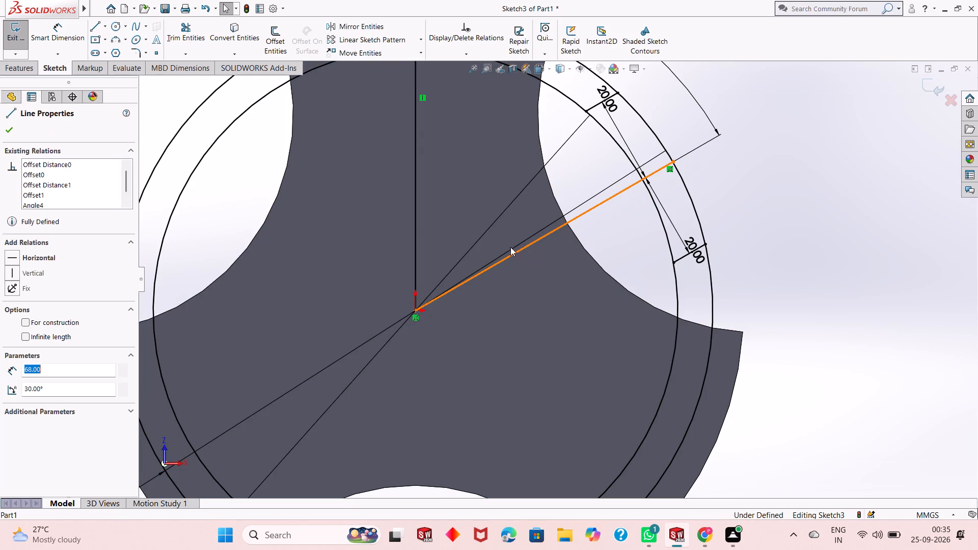
pyautogui.keyDown('ctrl'); pyautogui.click(417, 228); pyautogui.keyUp('ctrl')
pyautogui.rightClick(762, 208)
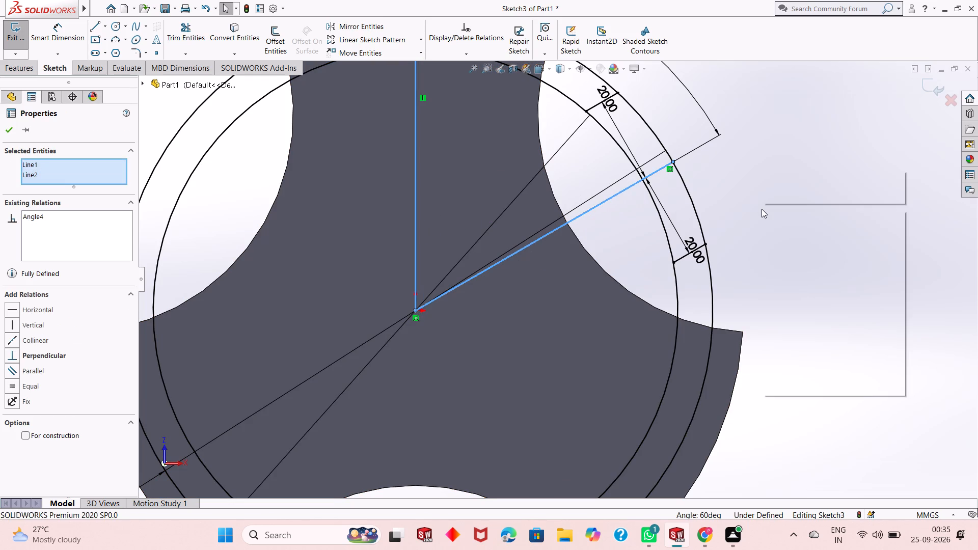
pyautogui.click(817, 347)
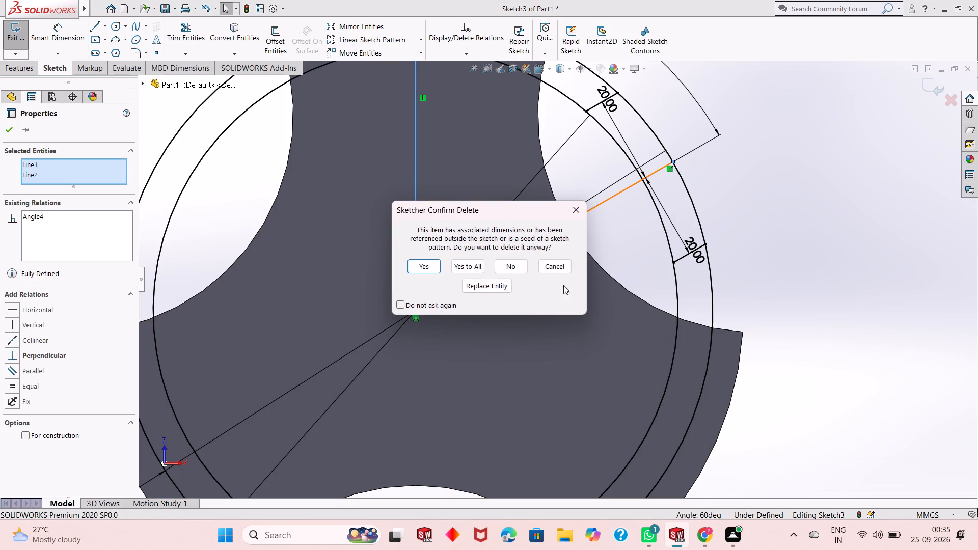
pyautogui.click(426, 265)
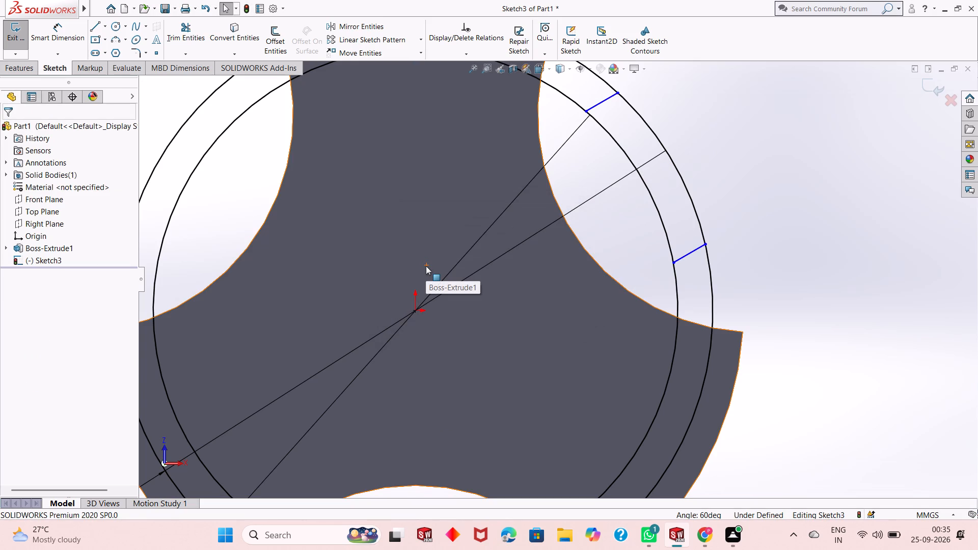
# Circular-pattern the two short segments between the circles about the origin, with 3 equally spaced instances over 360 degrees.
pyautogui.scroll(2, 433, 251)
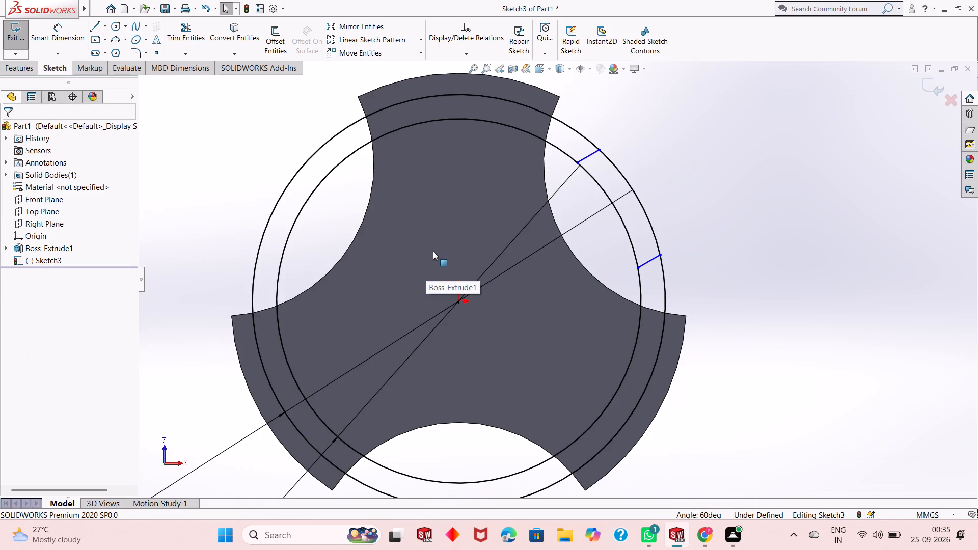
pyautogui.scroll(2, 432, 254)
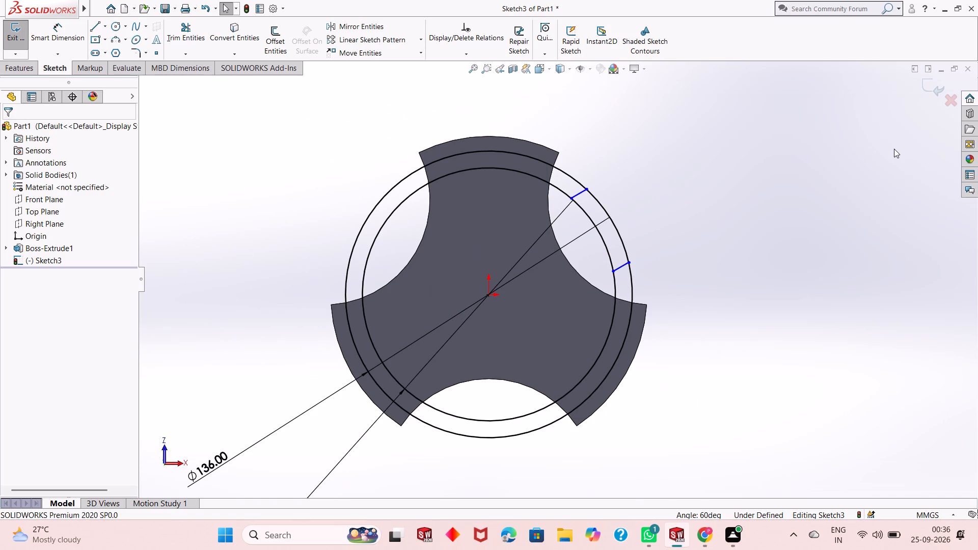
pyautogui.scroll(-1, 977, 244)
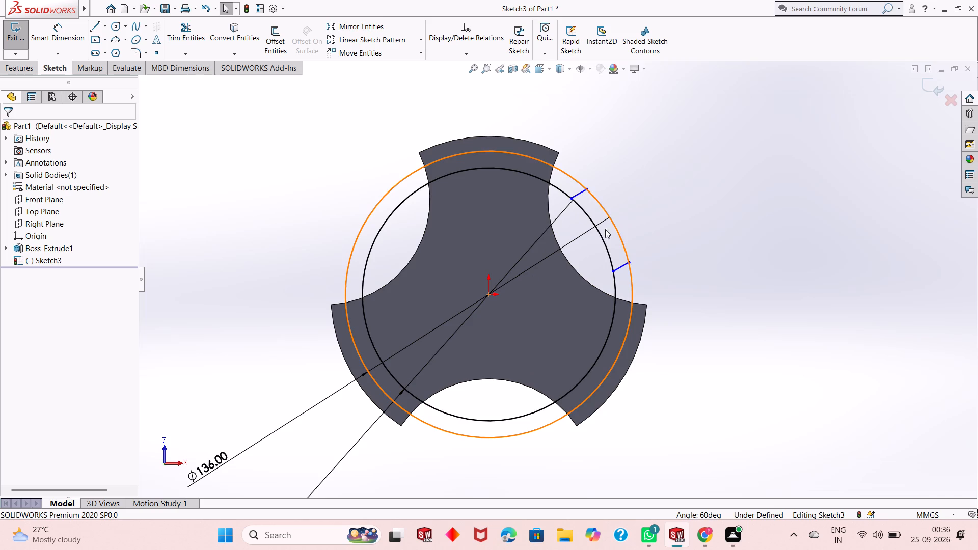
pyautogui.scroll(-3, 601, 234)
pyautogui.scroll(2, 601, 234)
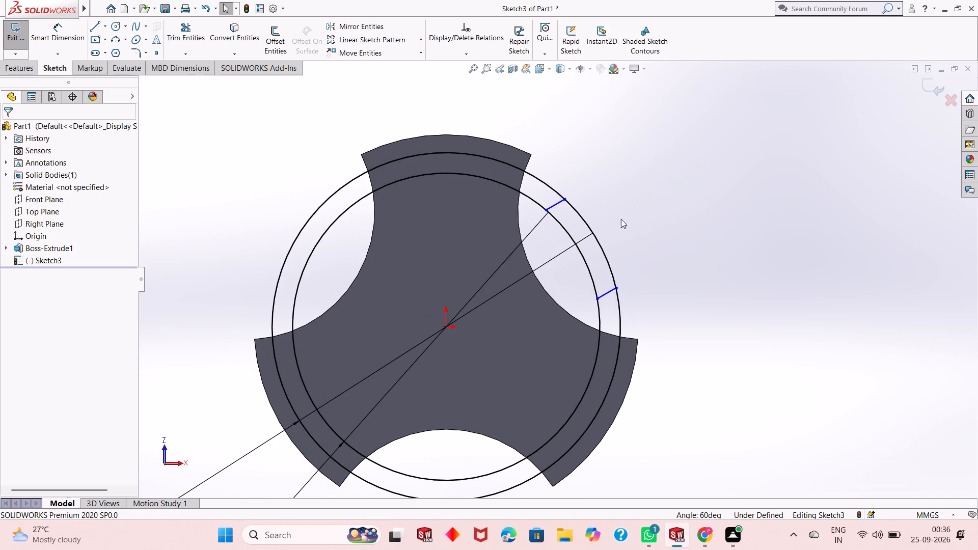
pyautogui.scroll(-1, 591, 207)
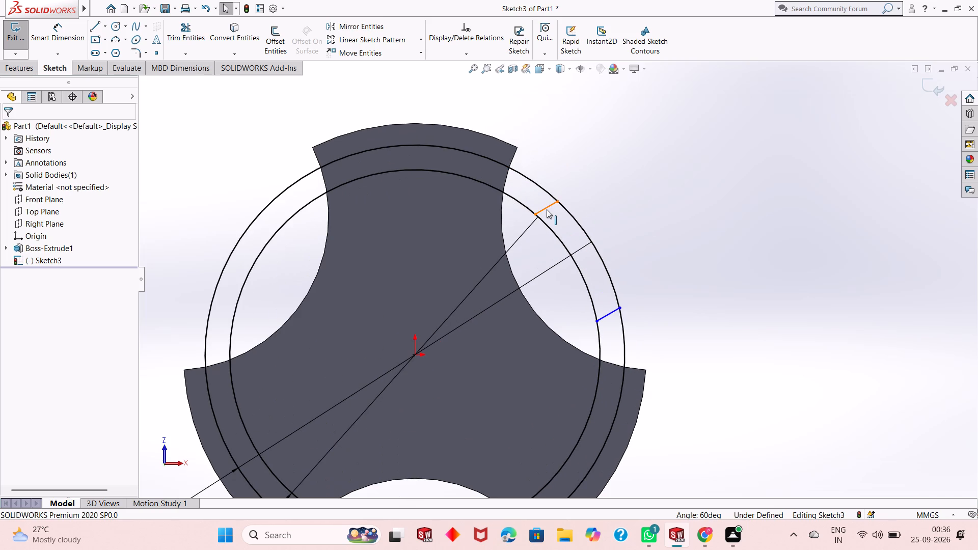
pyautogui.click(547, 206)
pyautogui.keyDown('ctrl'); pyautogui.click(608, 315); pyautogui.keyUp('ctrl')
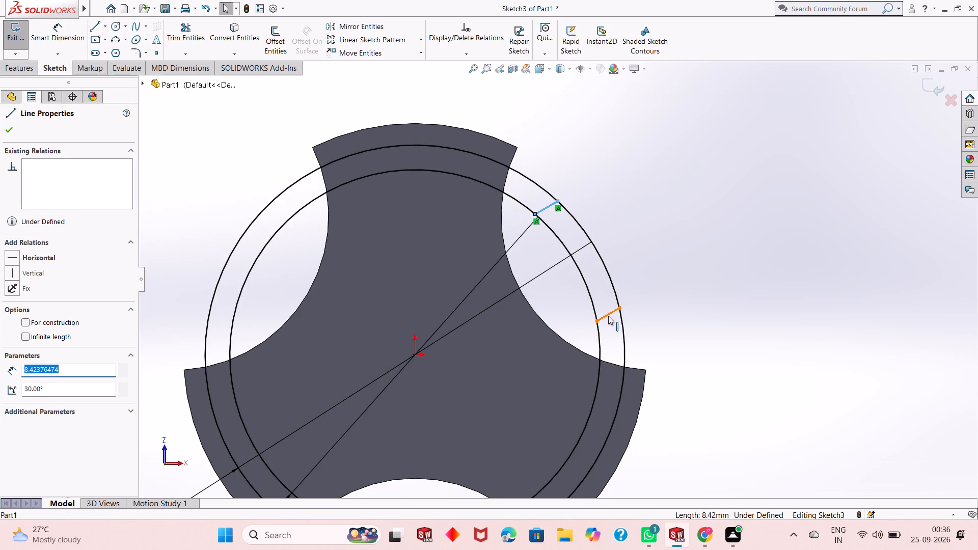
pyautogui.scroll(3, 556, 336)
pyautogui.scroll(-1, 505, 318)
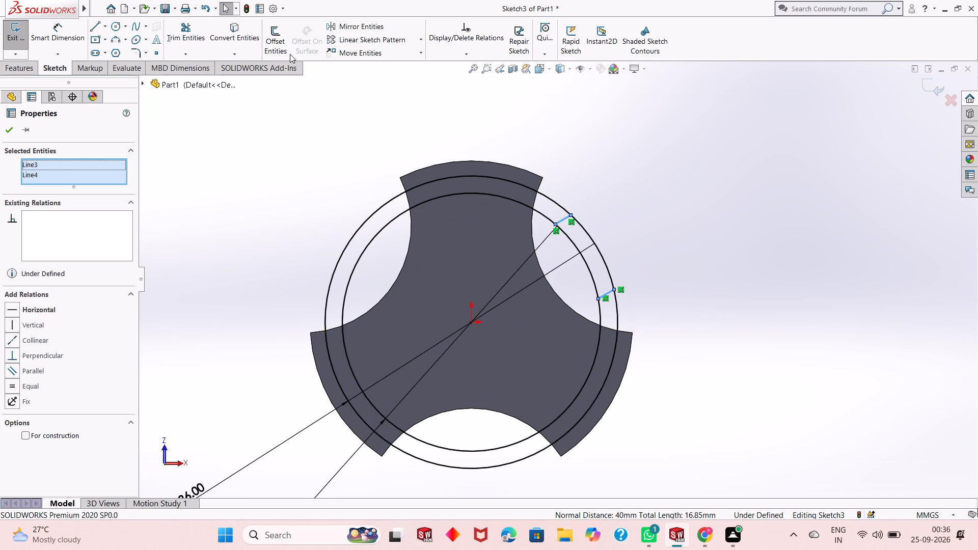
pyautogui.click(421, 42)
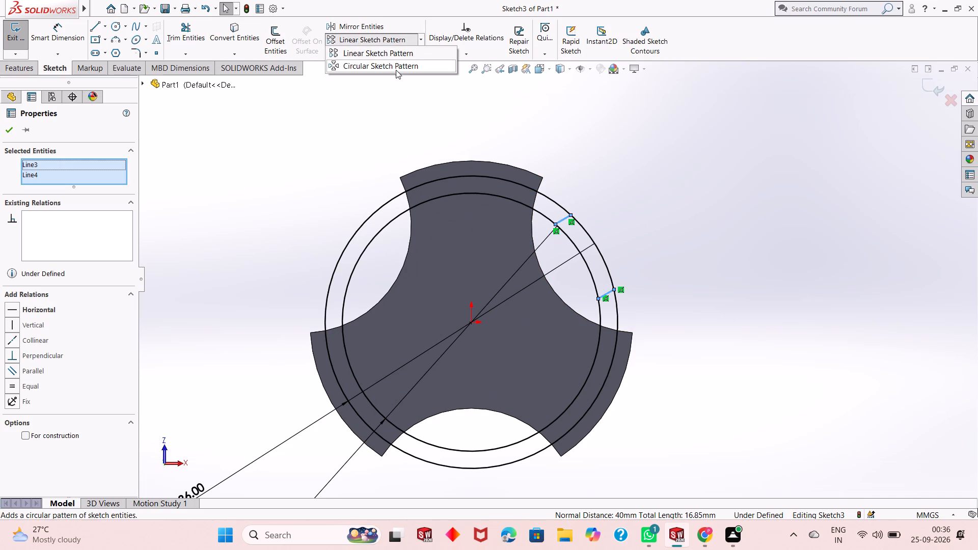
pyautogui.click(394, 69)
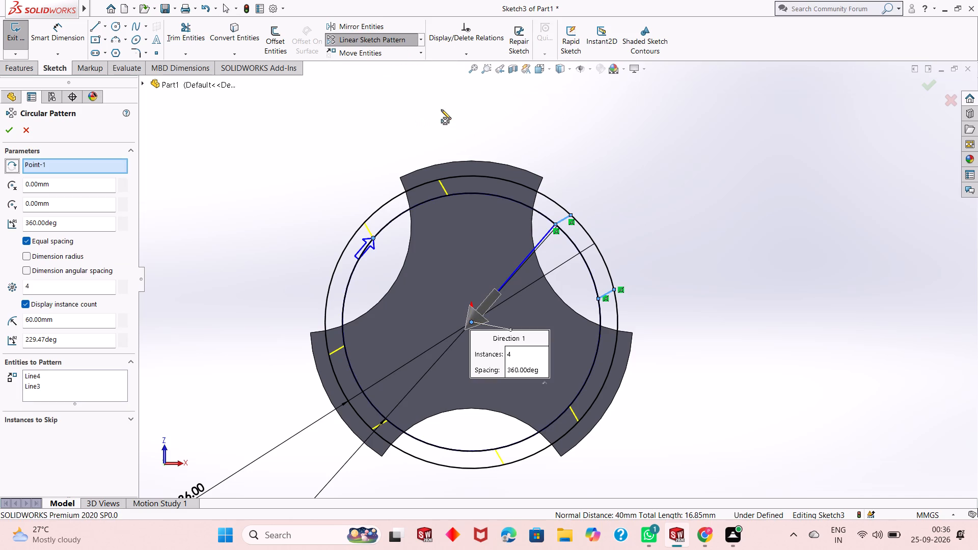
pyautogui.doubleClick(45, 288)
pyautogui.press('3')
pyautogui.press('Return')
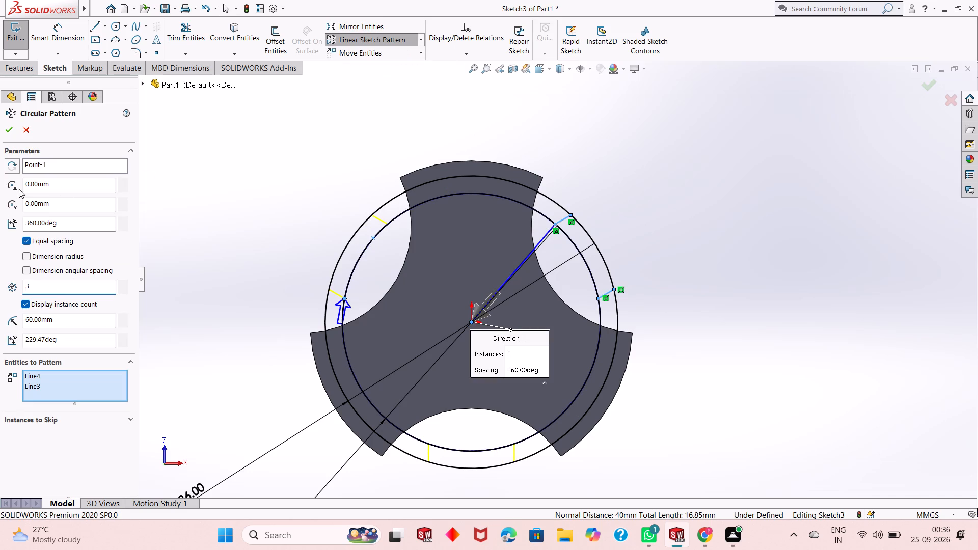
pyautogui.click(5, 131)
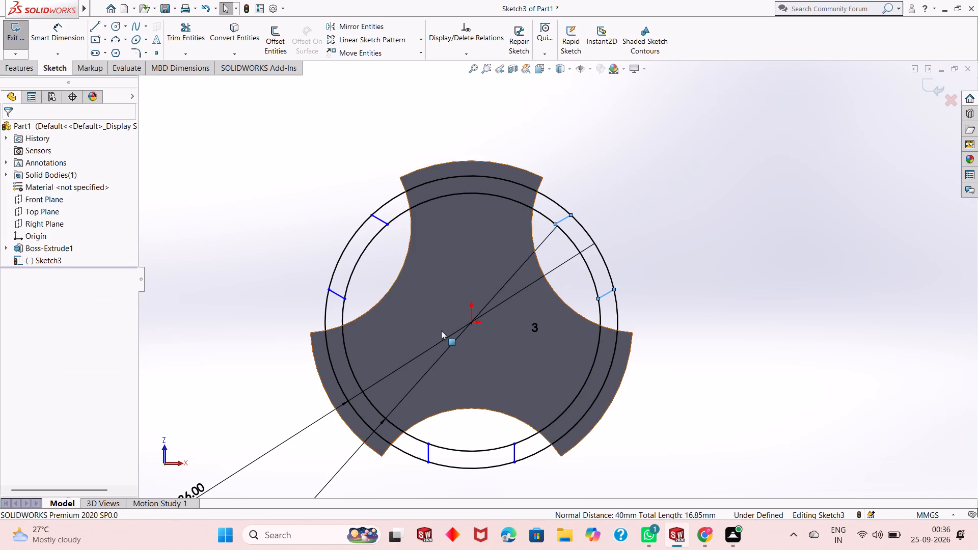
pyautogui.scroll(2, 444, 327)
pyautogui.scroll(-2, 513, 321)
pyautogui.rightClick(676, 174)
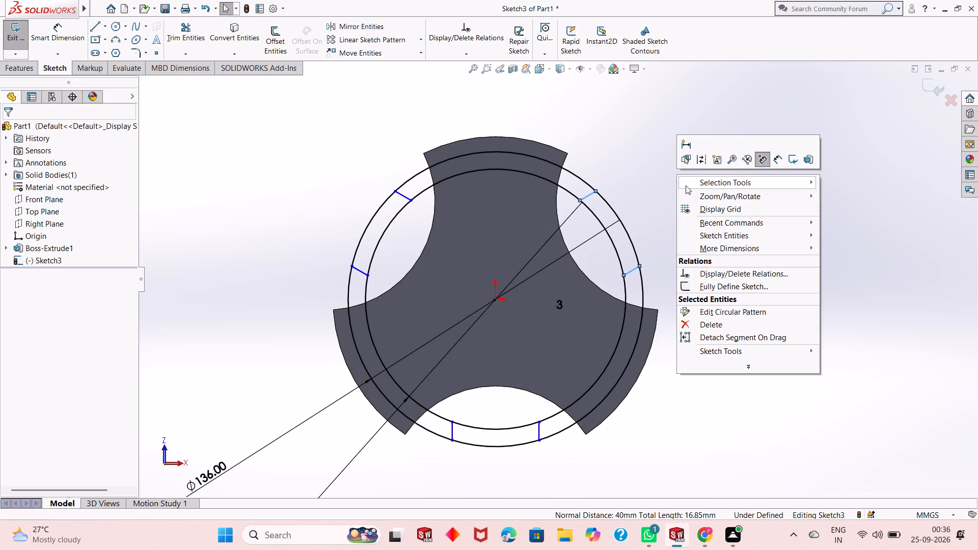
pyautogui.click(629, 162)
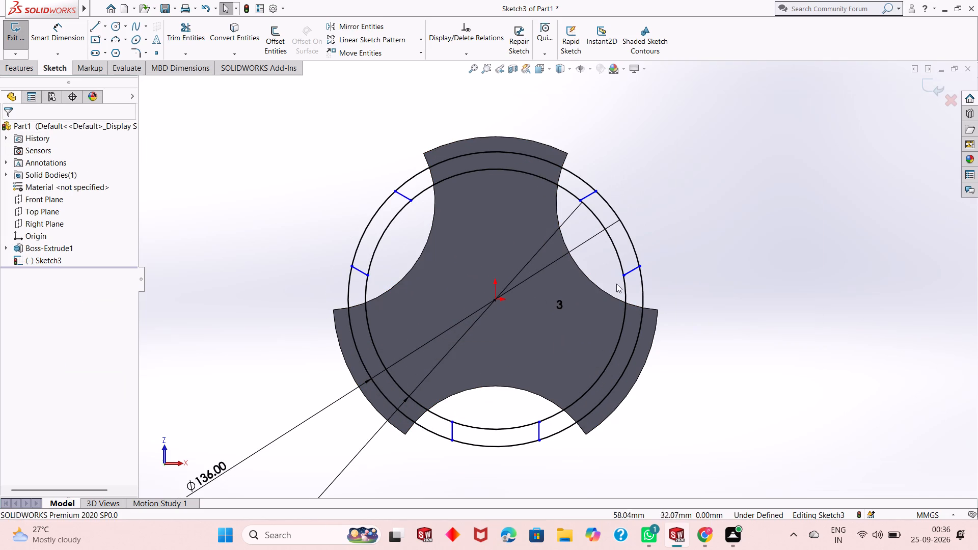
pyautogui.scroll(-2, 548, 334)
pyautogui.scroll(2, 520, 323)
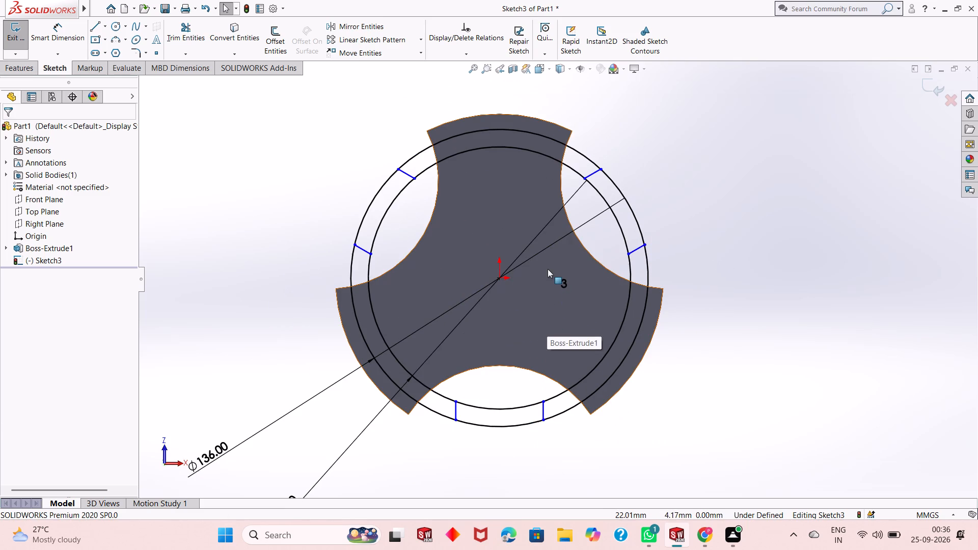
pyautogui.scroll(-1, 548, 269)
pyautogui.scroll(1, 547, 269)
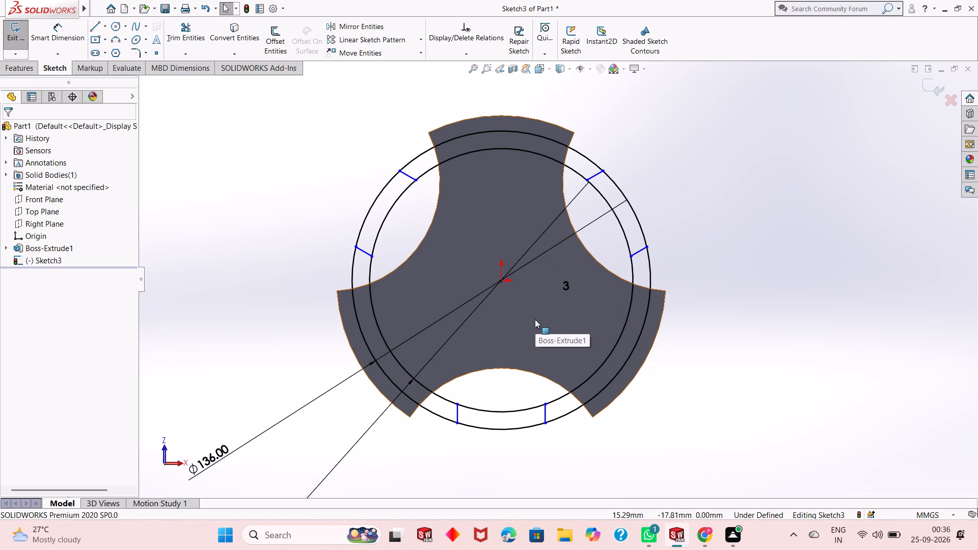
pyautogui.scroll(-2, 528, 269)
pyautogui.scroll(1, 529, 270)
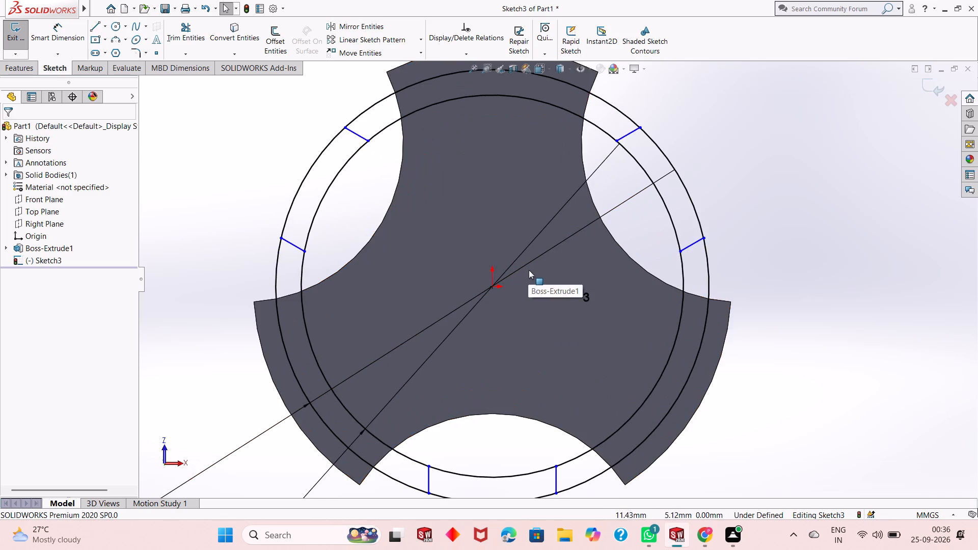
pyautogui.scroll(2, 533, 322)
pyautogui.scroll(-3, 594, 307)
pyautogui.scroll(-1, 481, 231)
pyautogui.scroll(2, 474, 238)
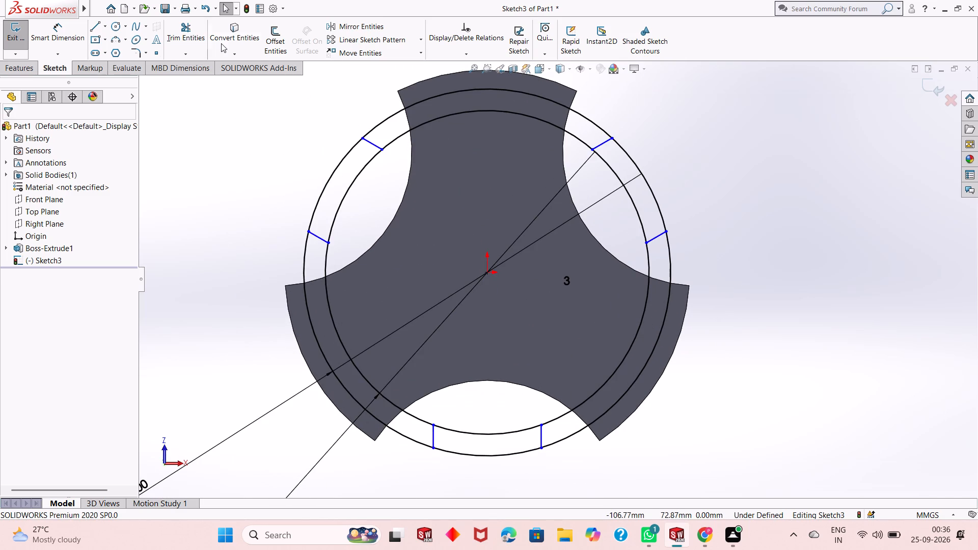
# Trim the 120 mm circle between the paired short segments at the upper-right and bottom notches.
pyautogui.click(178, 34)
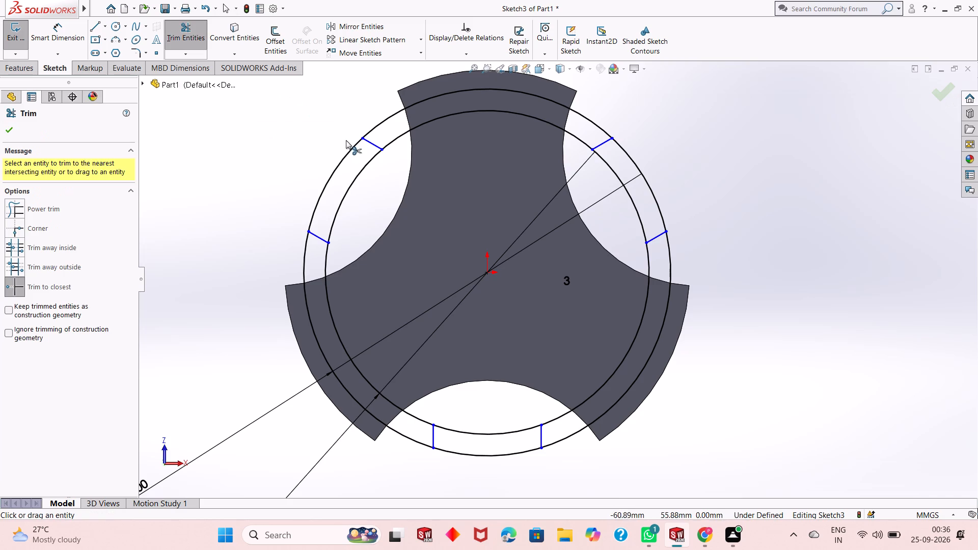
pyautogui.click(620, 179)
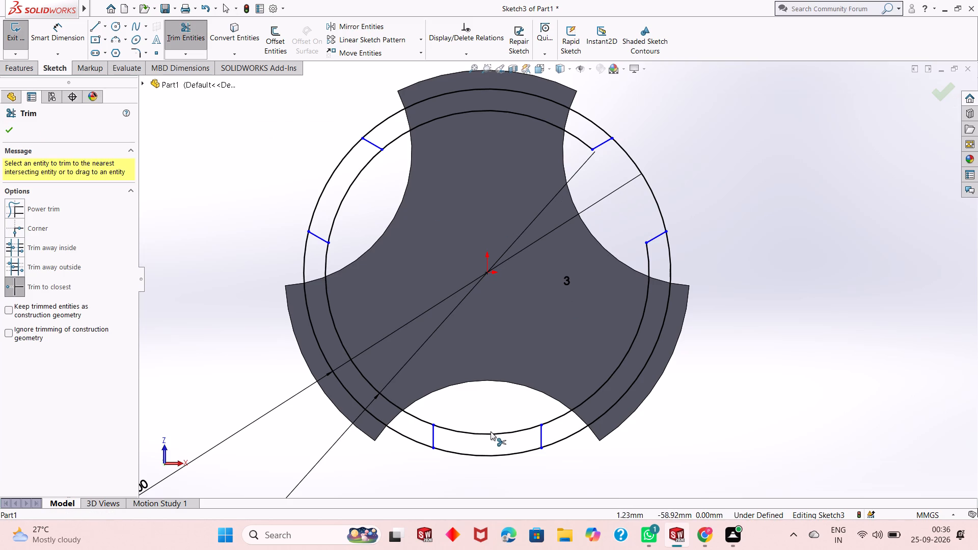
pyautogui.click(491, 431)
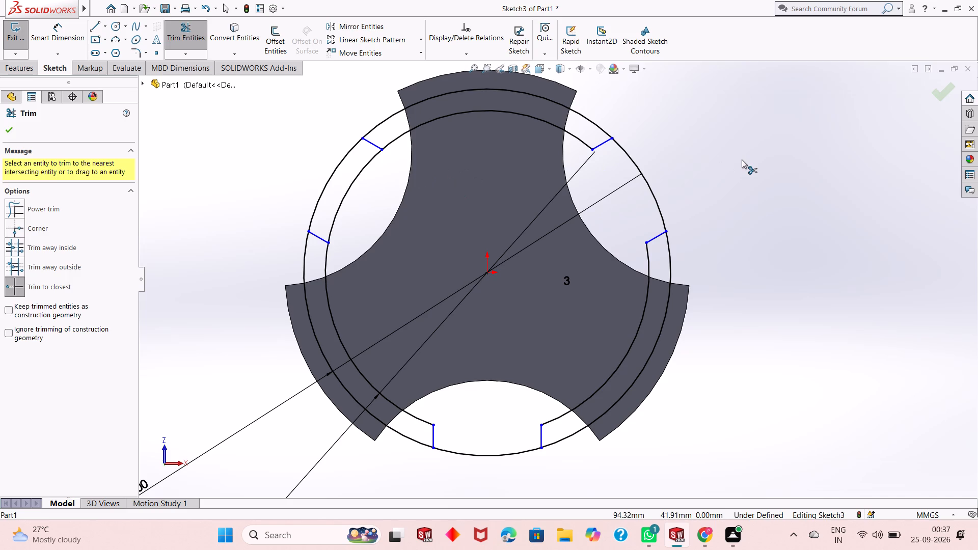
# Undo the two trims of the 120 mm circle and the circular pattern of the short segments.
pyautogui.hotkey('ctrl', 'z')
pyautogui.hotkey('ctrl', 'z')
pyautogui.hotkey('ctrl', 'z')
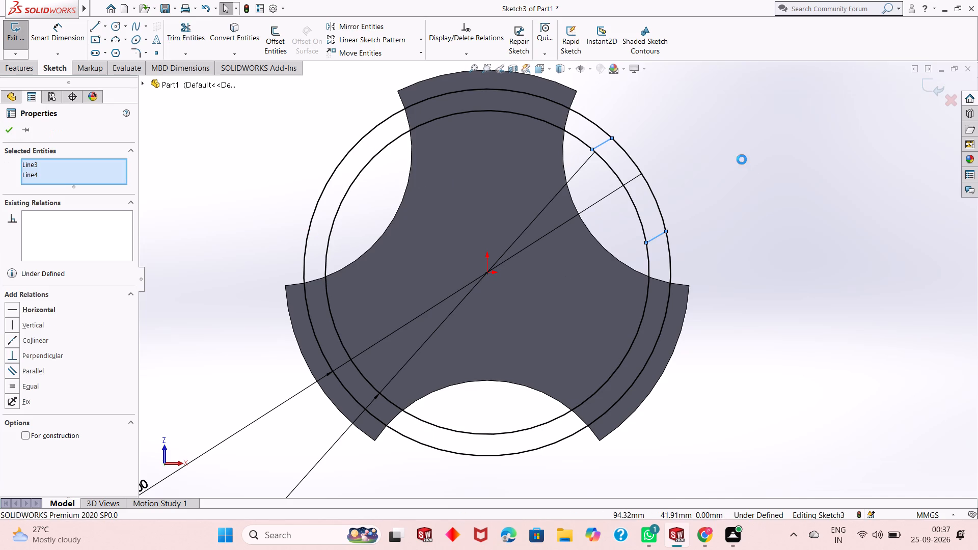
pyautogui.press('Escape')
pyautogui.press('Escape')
# Trim the 120 mm circle's arc between the two short segments at the upper-right notch.
pyautogui.scroll(-3, 646, 164)
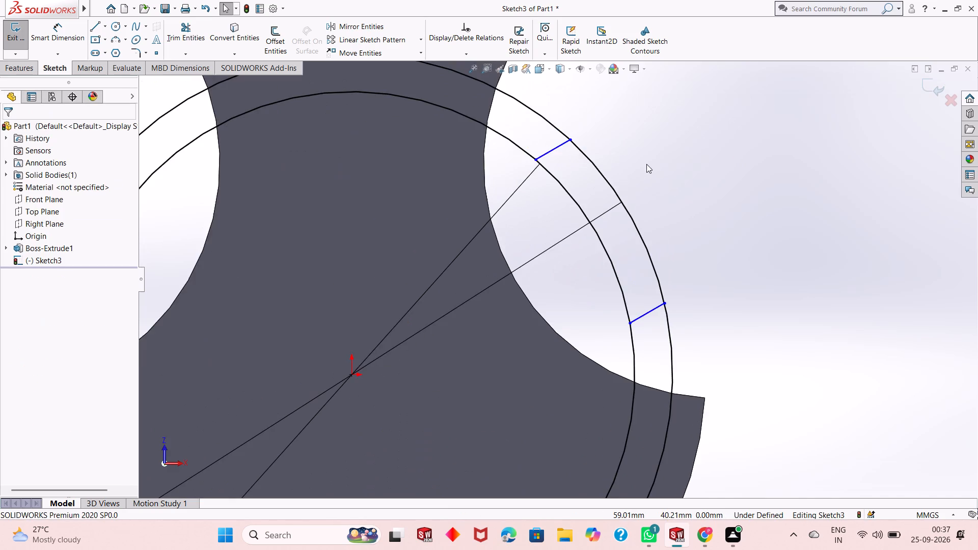
pyautogui.scroll(1, 615, 248)
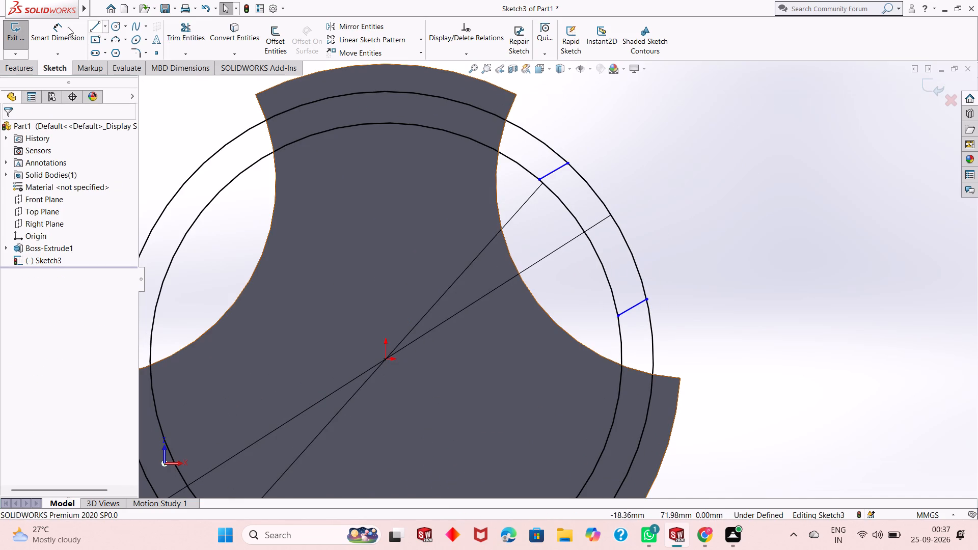
pyautogui.click(188, 35)
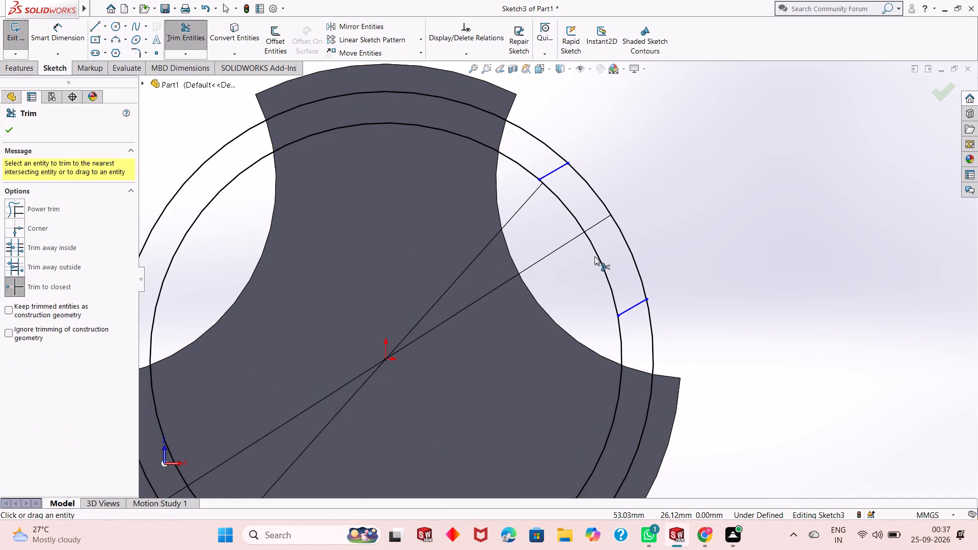
pyautogui.click(596, 256)
pyautogui.rightClick(649, 144)
pyautogui.click(670, 177)
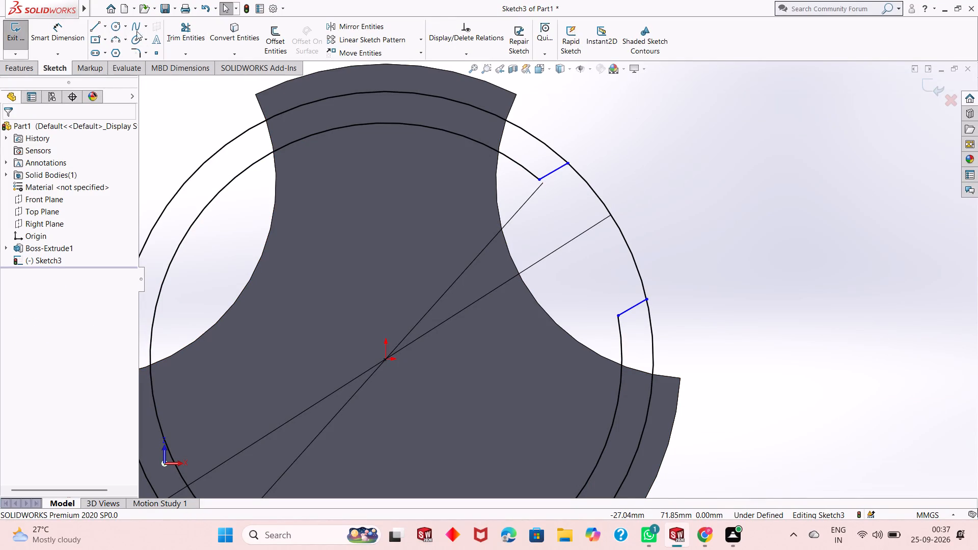
# Dimension the distance between the two short segments at the upper-right notch, keeping its current value.
pyautogui.click(57, 37)
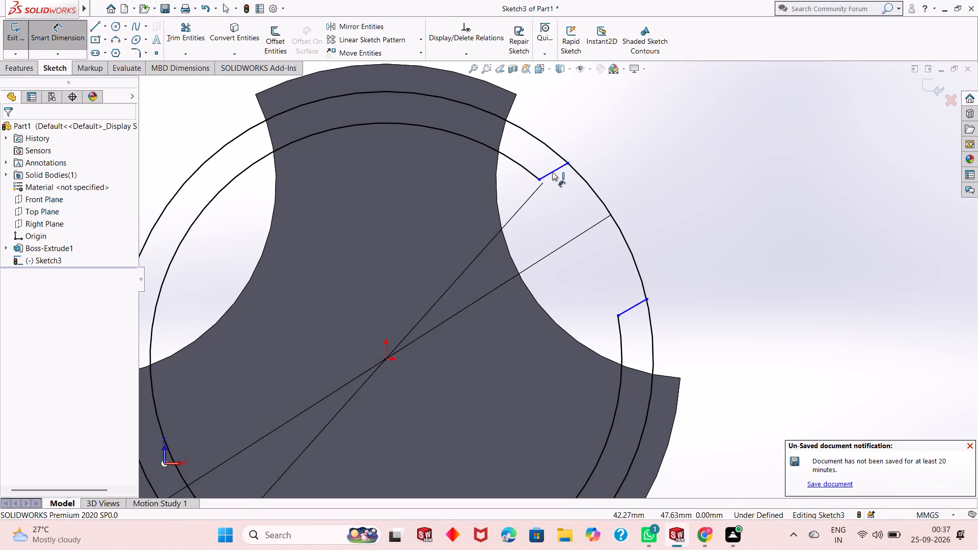
pyautogui.click(552, 171)
pyautogui.click(635, 306)
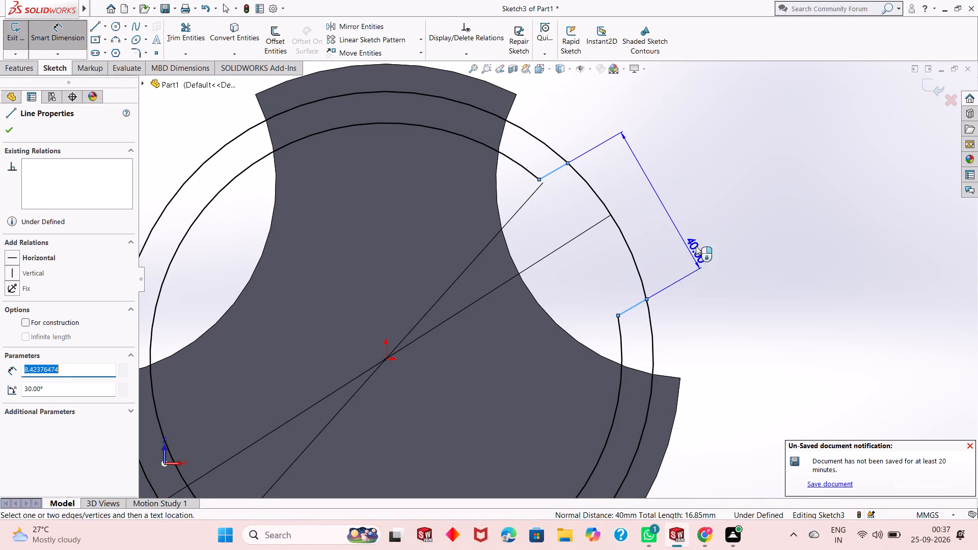
pyautogui.click(701, 237)
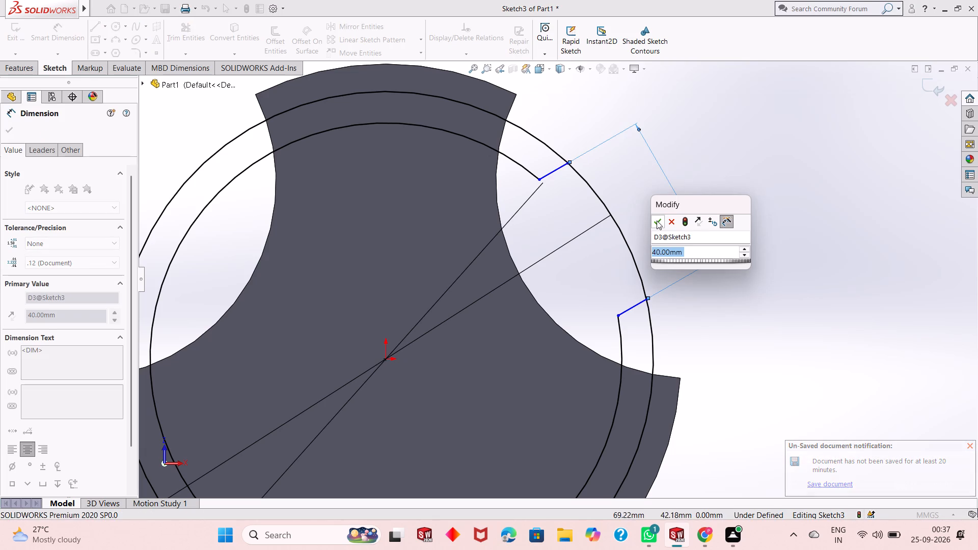
pyautogui.click(657, 221)
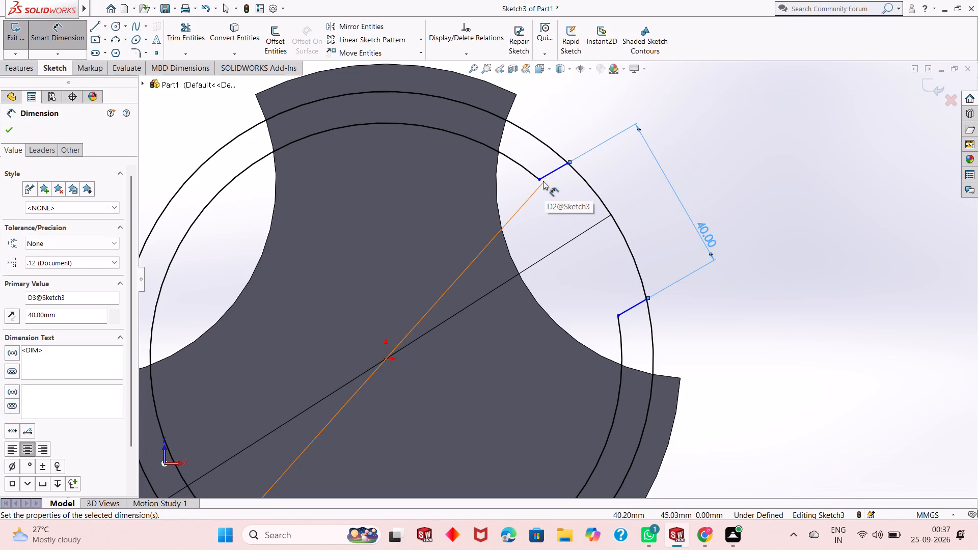
# Dimension the vertical distance from the upper short segment's inner endpoint to the origin, keeping its current value.
pyautogui.click(541, 180)
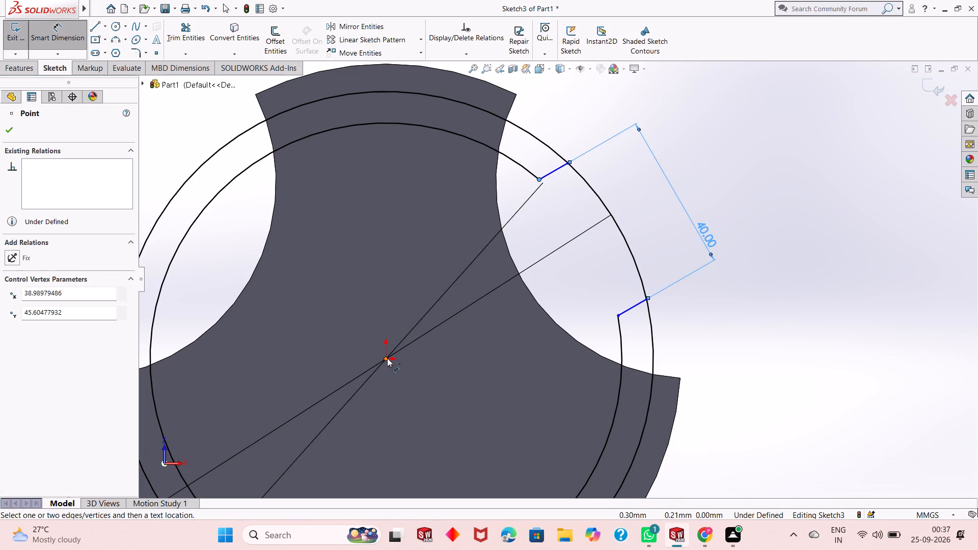
pyautogui.click(387, 358)
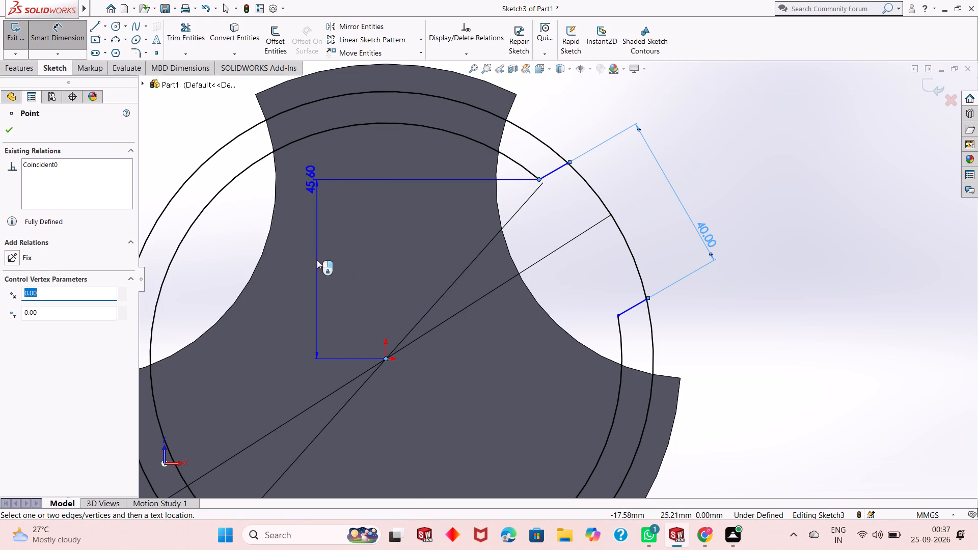
pyautogui.click(317, 260)
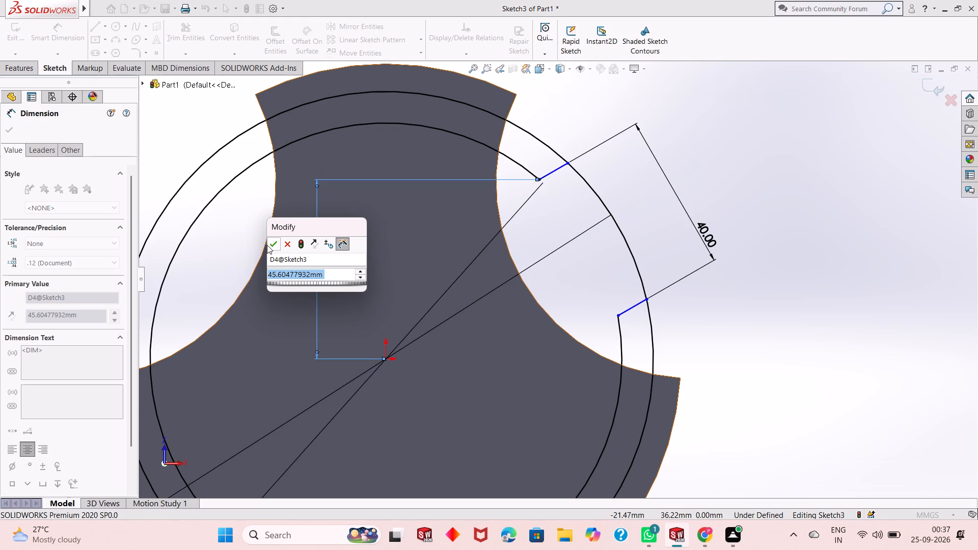
pyautogui.click(267, 245)
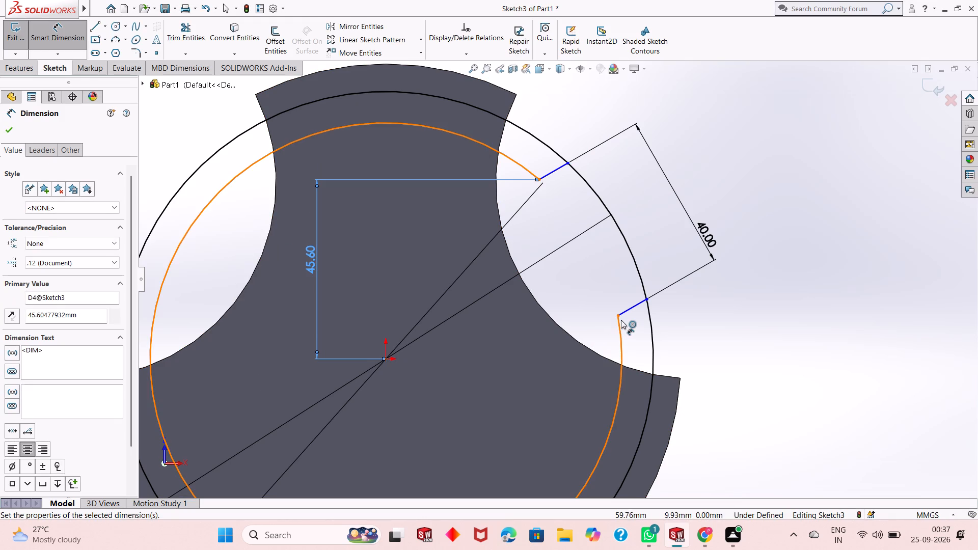
# Dimension the horizontal distance from the lower short segment's inner endpoint to the origin, keeping its current value.
pyautogui.click(618, 315)
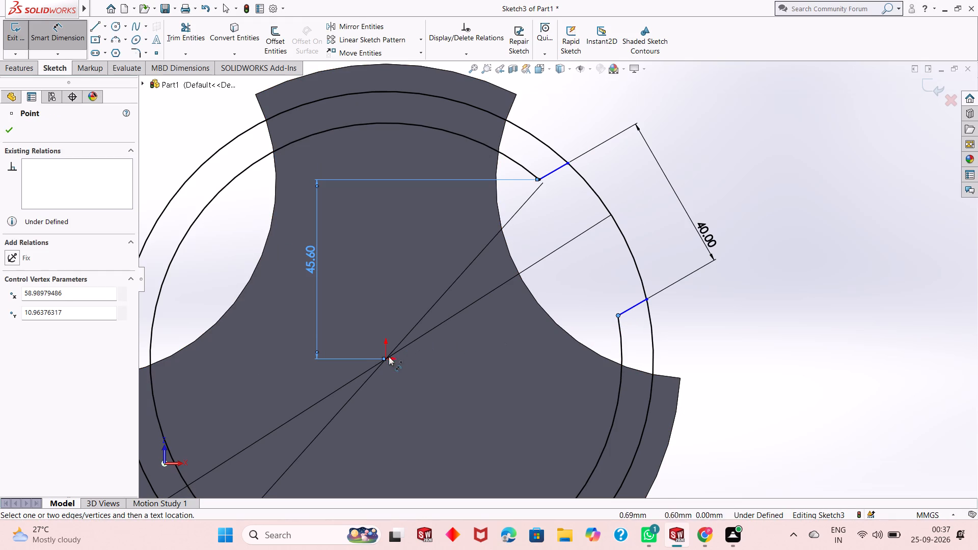
pyautogui.click(386, 360)
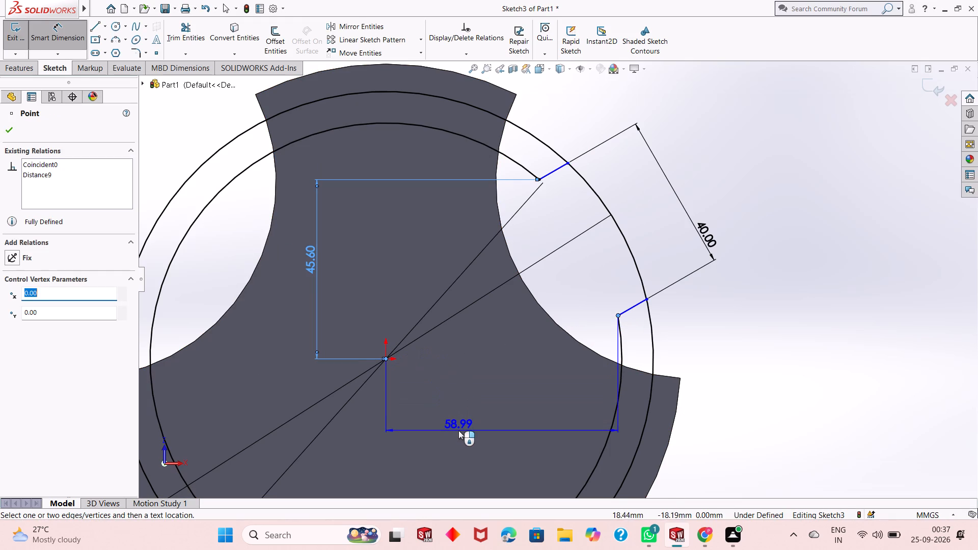
pyautogui.click(458, 430)
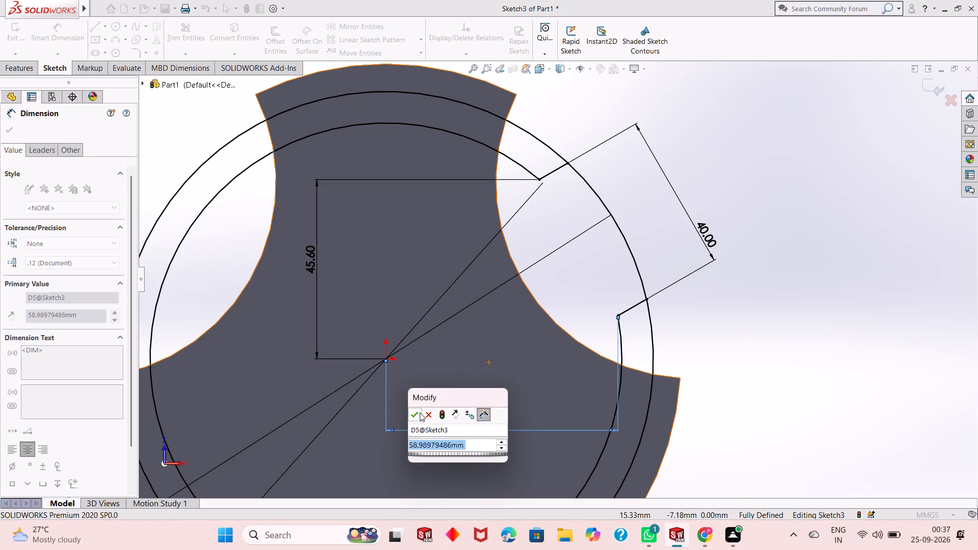
pyautogui.click(419, 413)
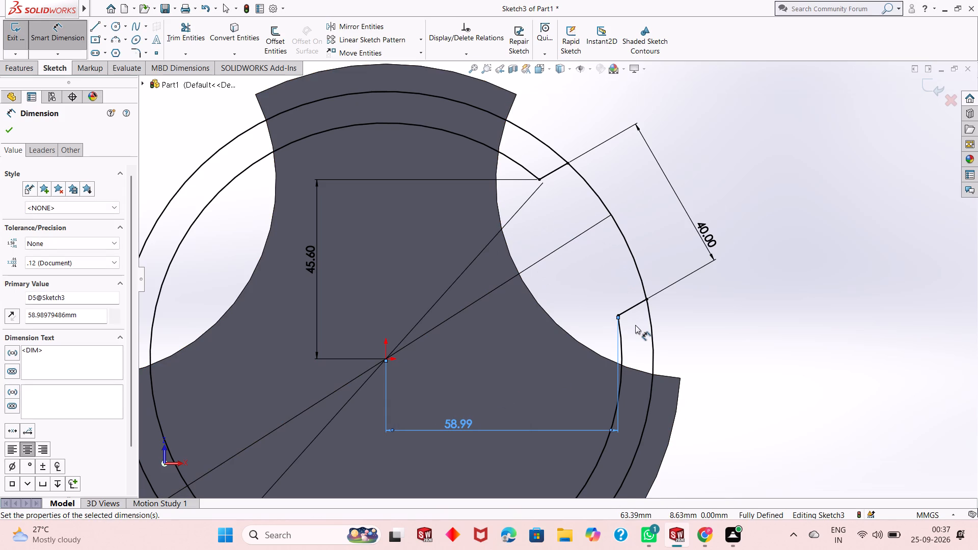
pyautogui.scroll(-2, 635, 325)
pyautogui.scroll(3, 622, 306)
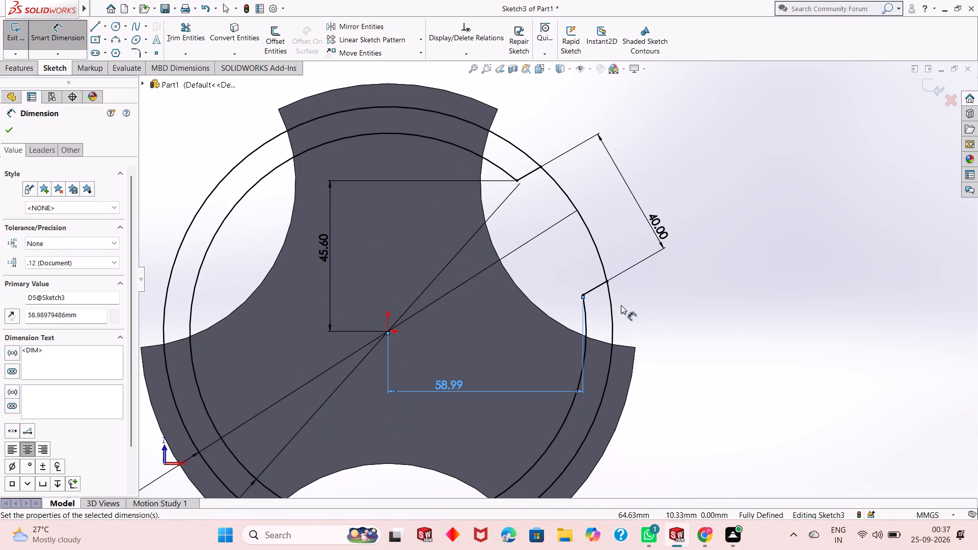
pyautogui.rightClick(704, 153)
pyautogui.click(734, 181)
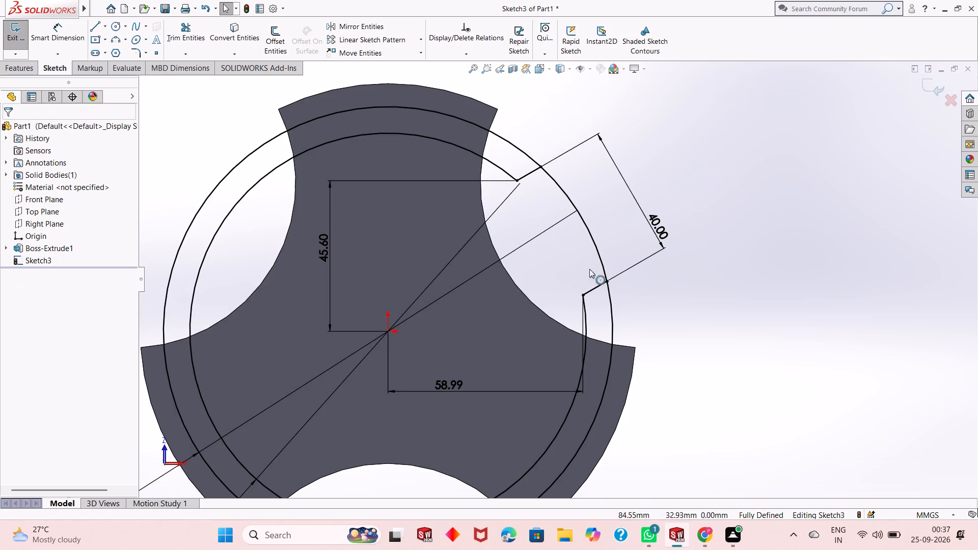
# Circular-pattern the two short segments about the origin, with 3 equally spaced instances over 360 degrees.
pyautogui.scroll(2, 394, 358)
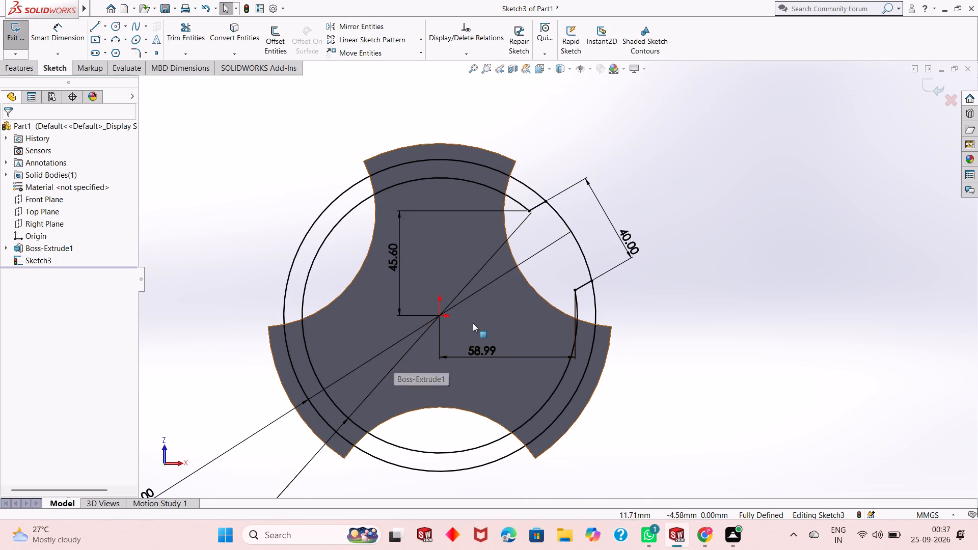
pyautogui.click(689, 219)
pyautogui.scroll(-1, 448, 302)
pyautogui.scroll(1, 448, 302)
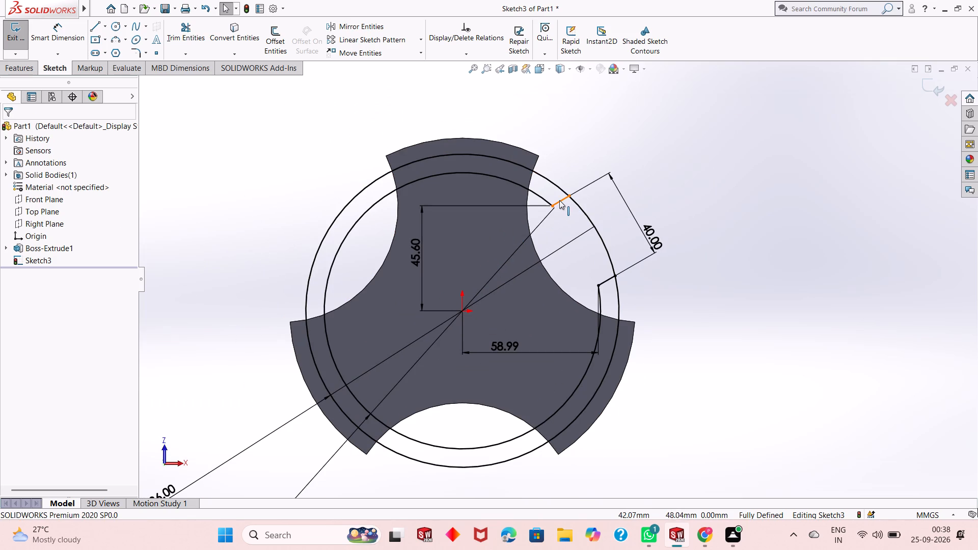
pyautogui.click(559, 200)
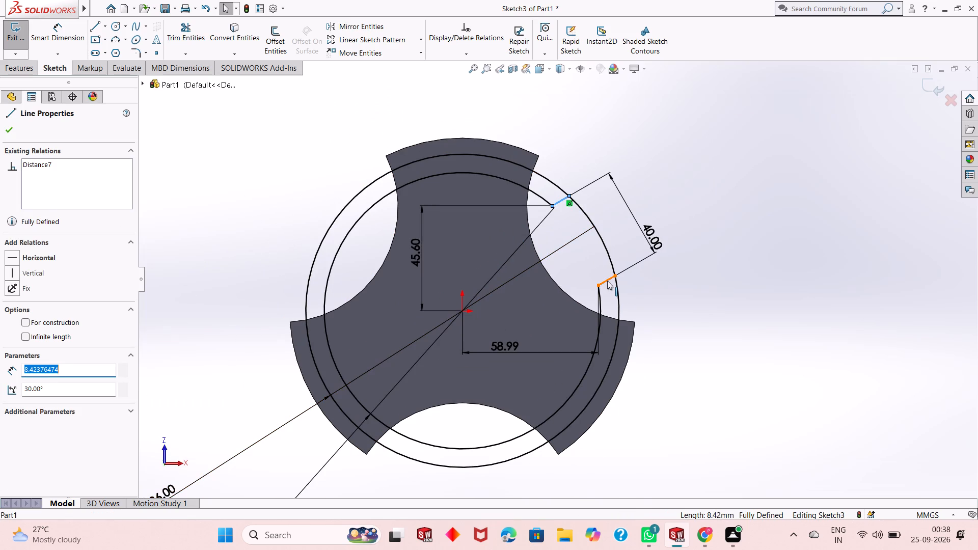
pyautogui.keyDown('ctrl'); pyautogui.click(607, 281); pyautogui.keyUp('ctrl')
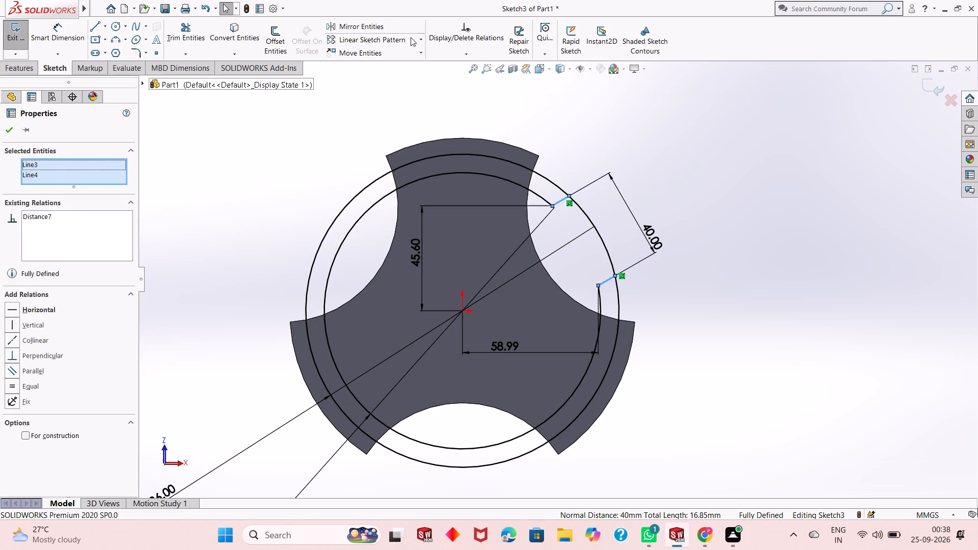
pyautogui.click(422, 43)
pyautogui.click(419, 66)
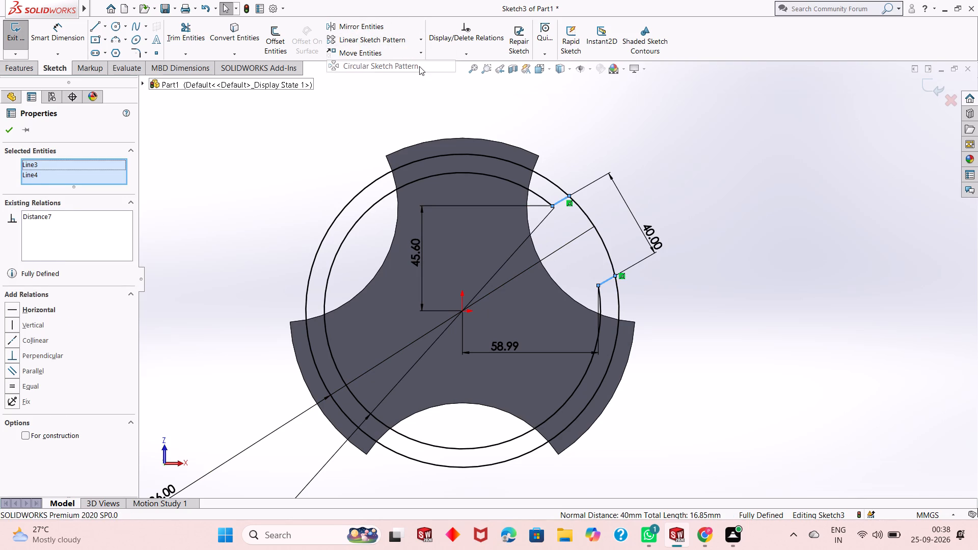
pyautogui.doubleClick(66, 291)
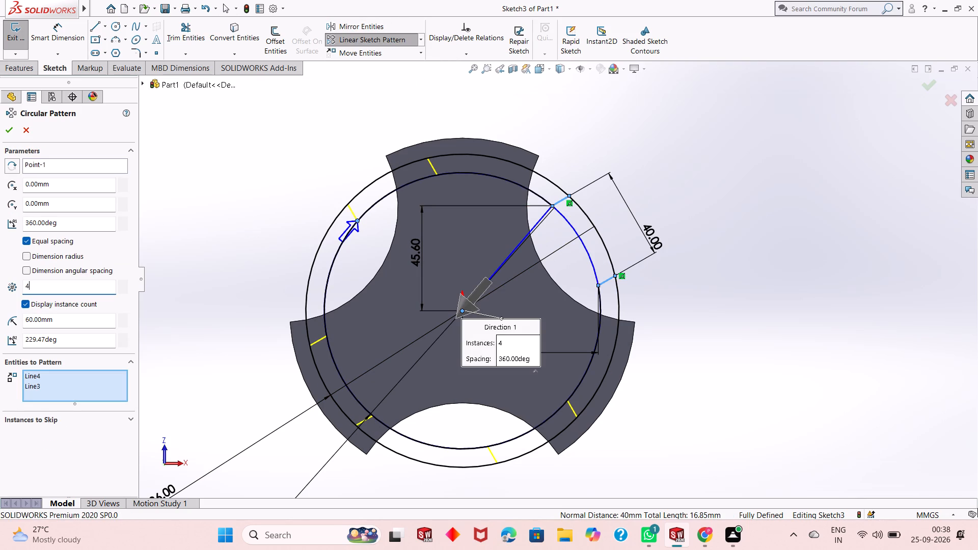
pyautogui.doubleClick(65, 292)
pyautogui.doubleClick(28, 283)
pyautogui.press('3')
pyautogui.press('Return')
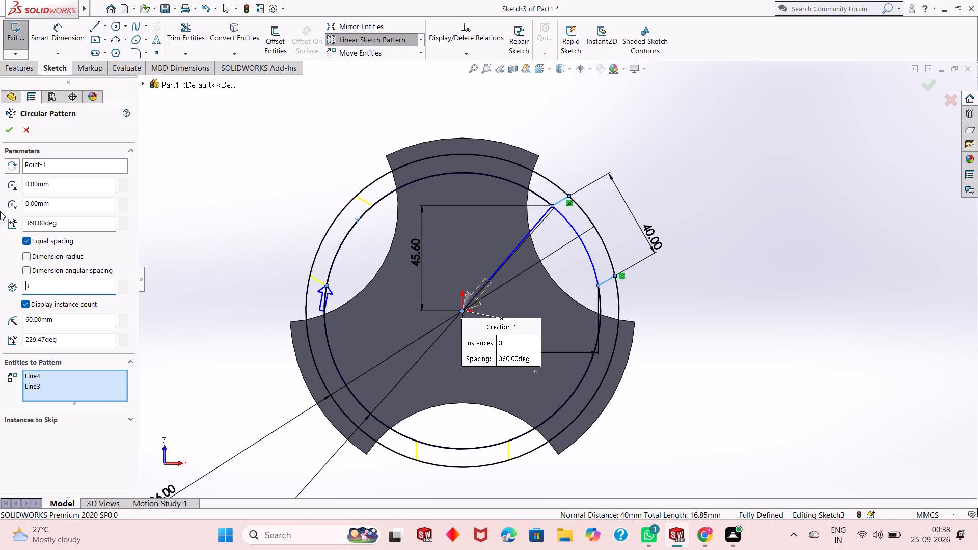
pyautogui.click(9, 134)
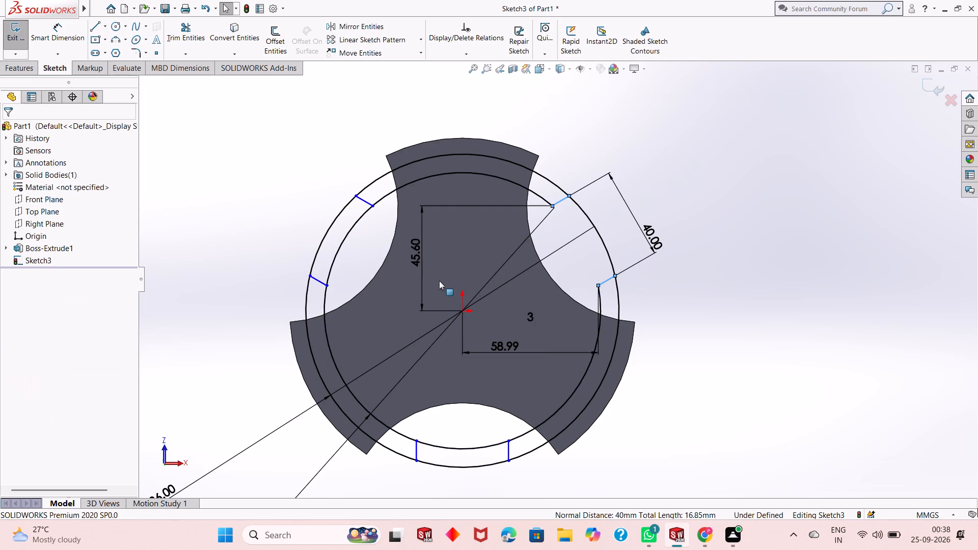
# Trim the 120 mm circle's arcs between the paired short segments at the upper-left and bottom notches.
pyautogui.scroll(2, 439, 282)
pyautogui.scroll(-2, 563, 335)
pyautogui.click(212, 232)
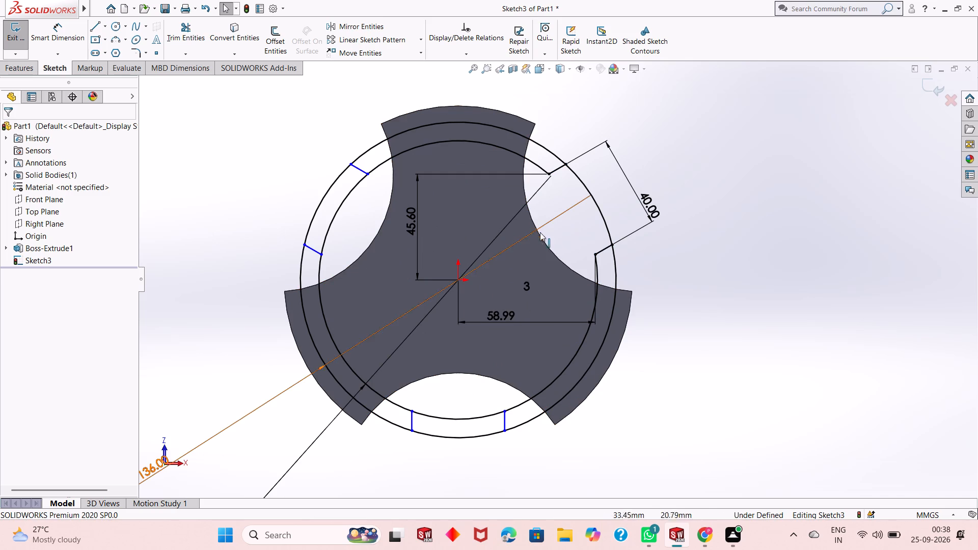
pyautogui.click(188, 36)
pyautogui.click(343, 201)
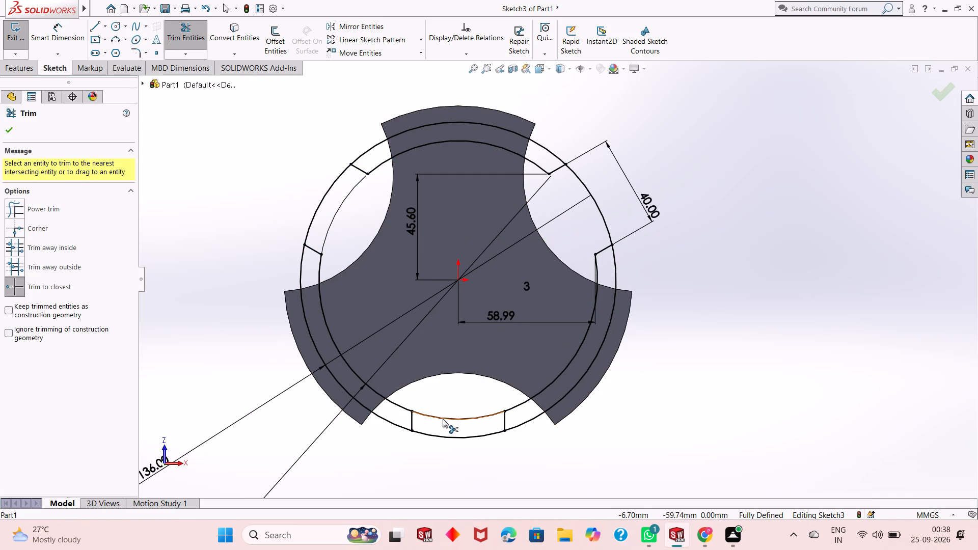
pyautogui.click(443, 419)
pyautogui.rightClick(270, 137)
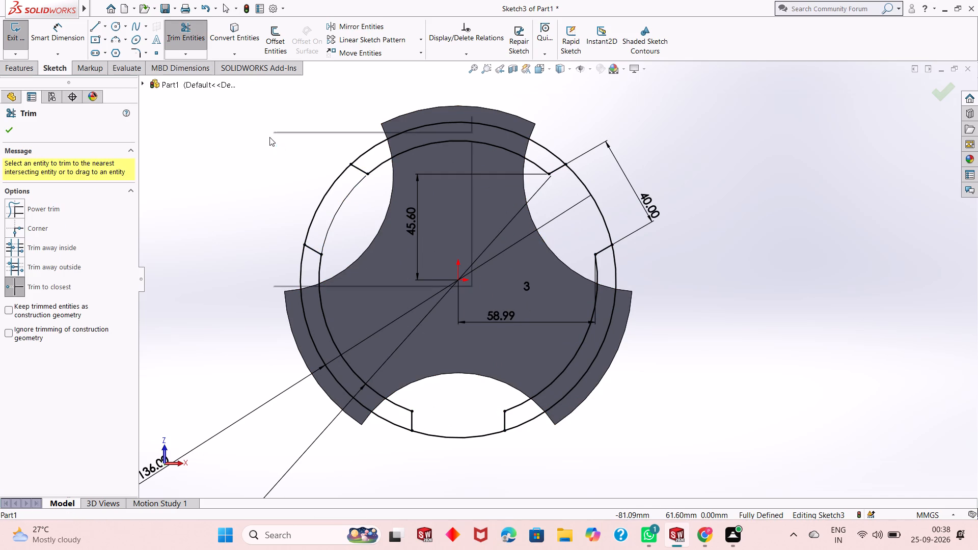
pyautogui.click(297, 171)
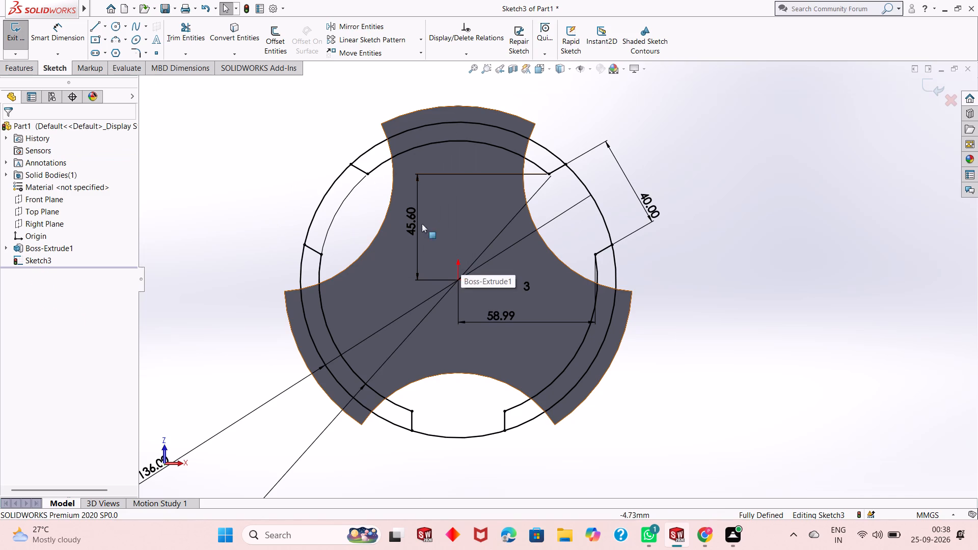
# Trim the 136 mm circle's three long arcs between the notches, keeping only its arcs between each pair of short segments.
pyautogui.click(187, 38)
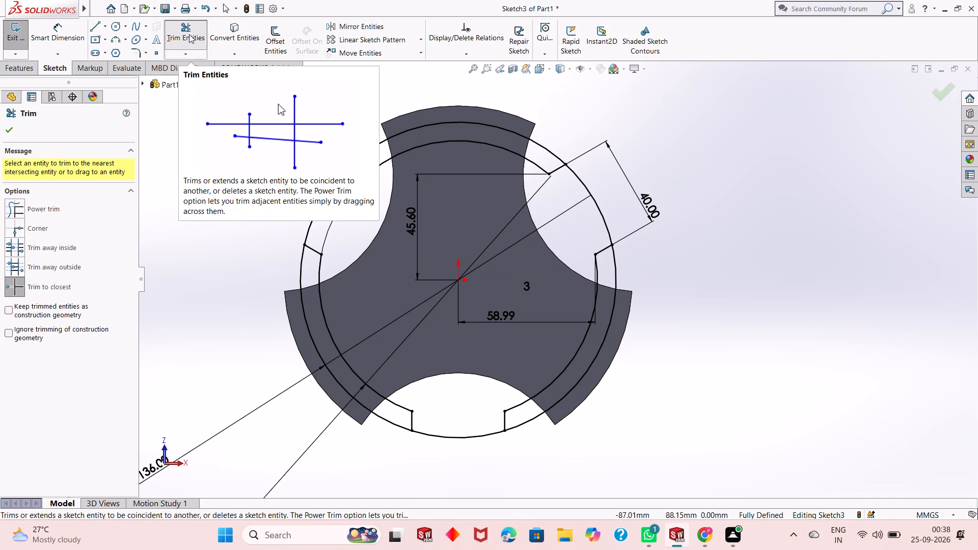
pyautogui.click(367, 155)
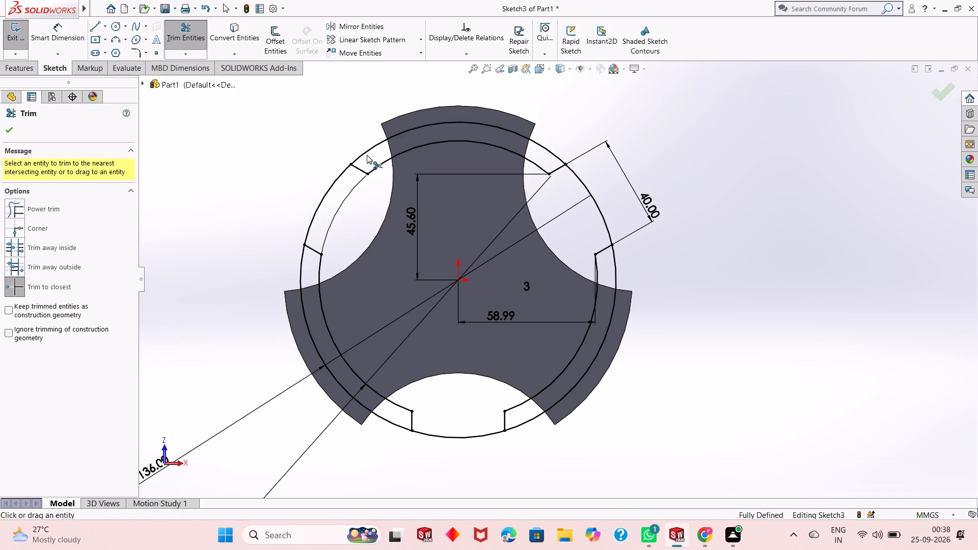
pyautogui.click(373, 149)
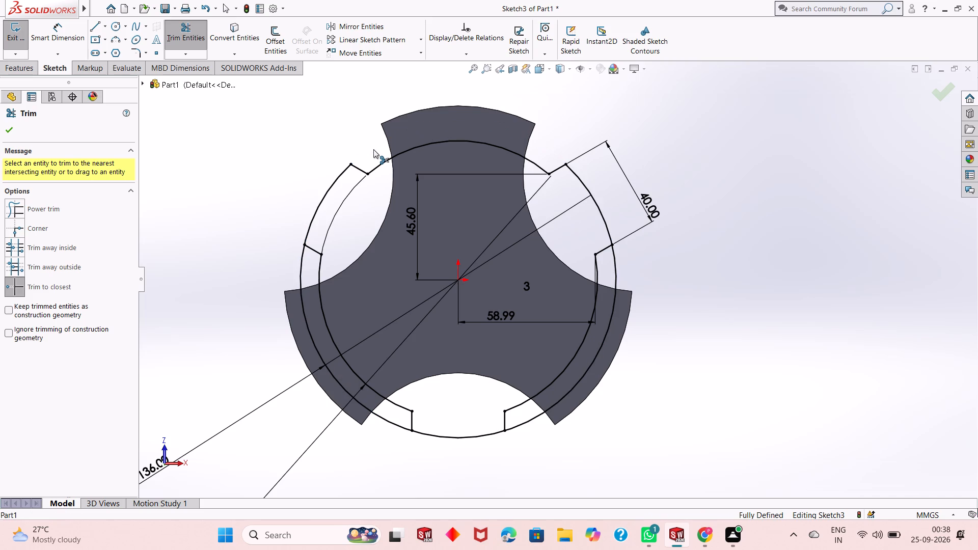
pyautogui.click(310, 335)
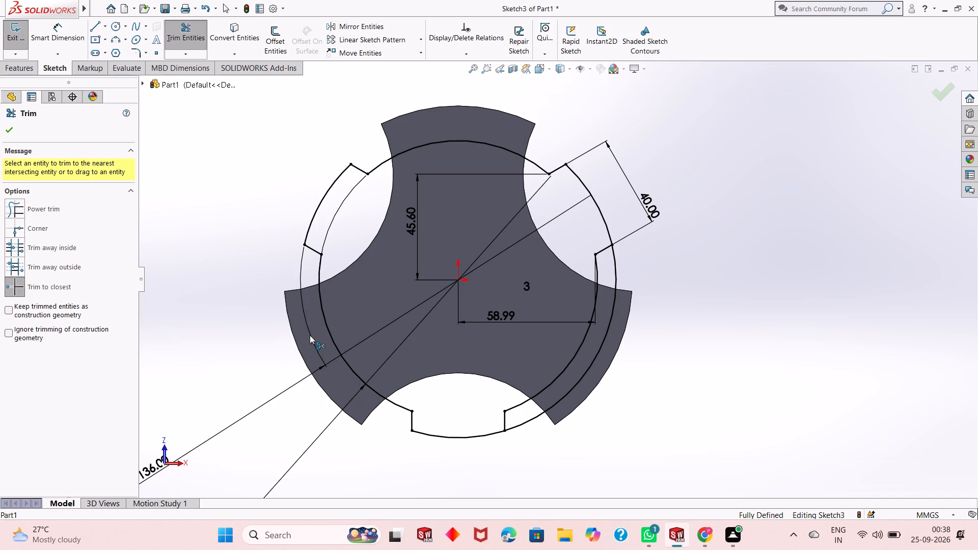
pyautogui.click(535, 419)
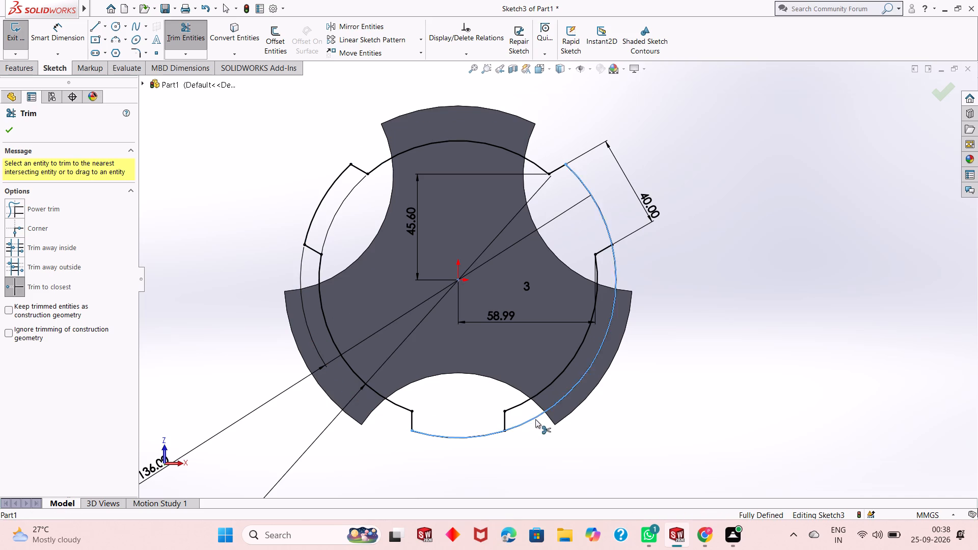
pyautogui.rightClick(263, 143)
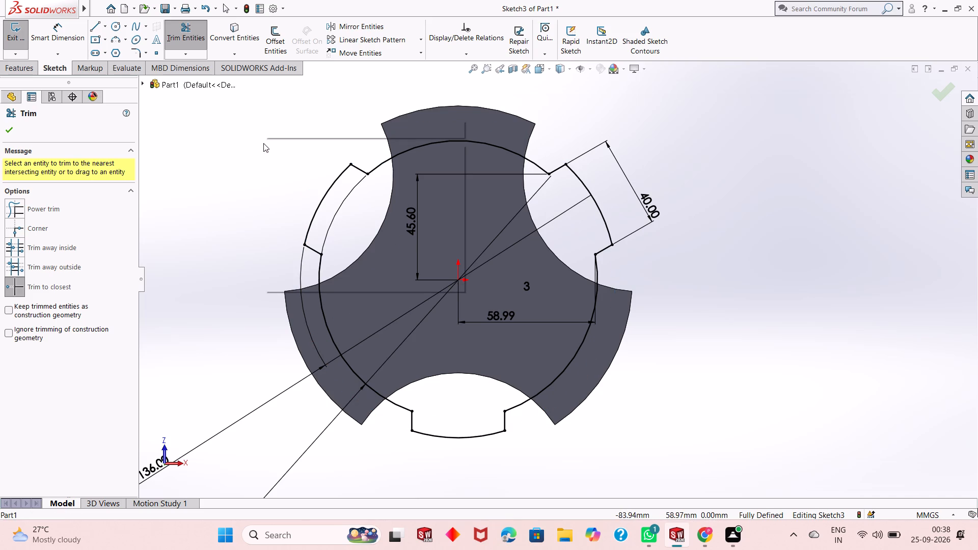
pyautogui.click(287, 176)
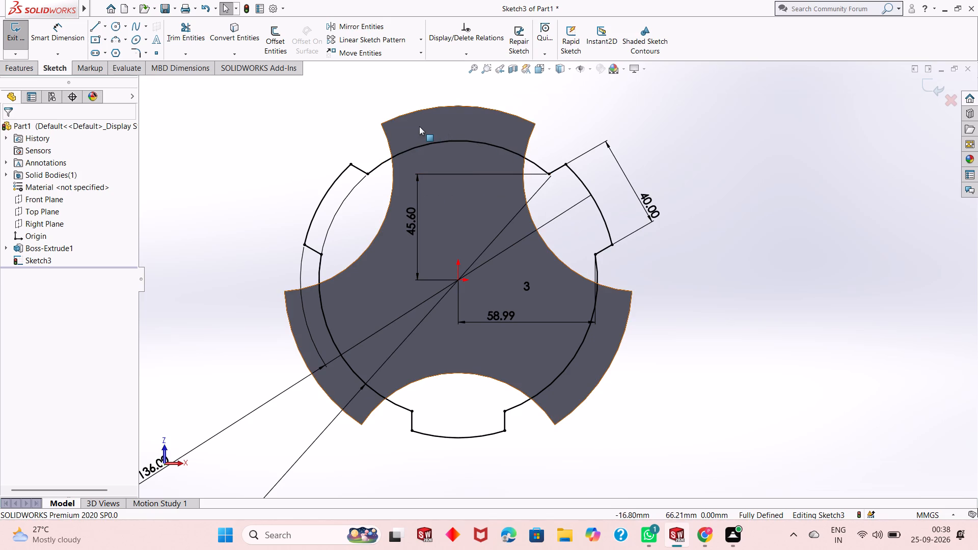
# Extrude the three-tabbed profile 35 mm blind, reversed upward into the notched base, with the result merged.
pyautogui.moveTo(428, 124); pyautogui.dragTo(454, 380, button='middle')
pyautogui.moveTo(454, 172); pyautogui.dragTo(454, 226, button='middle')
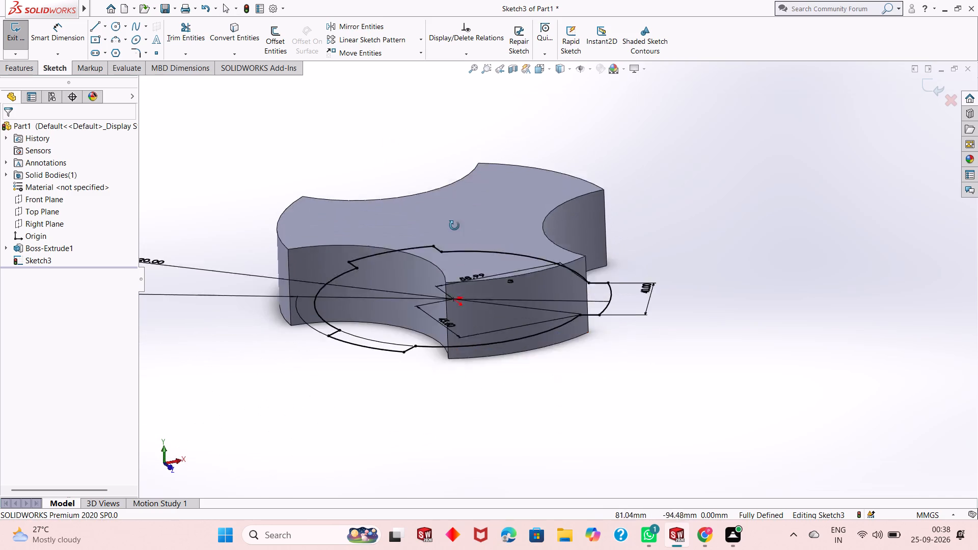
pyautogui.moveTo(454, 226); pyautogui.dragTo(451, 270, button='middle')
pyautogui.moveTo(436, 211); pyautogui.dragTo(425, 277, button='middle')
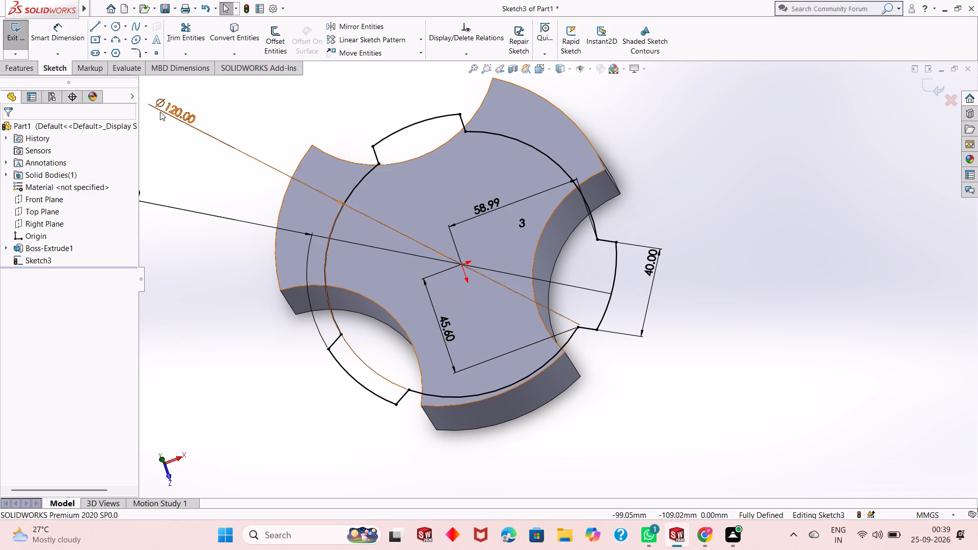
pyautogui.click(31, 72)
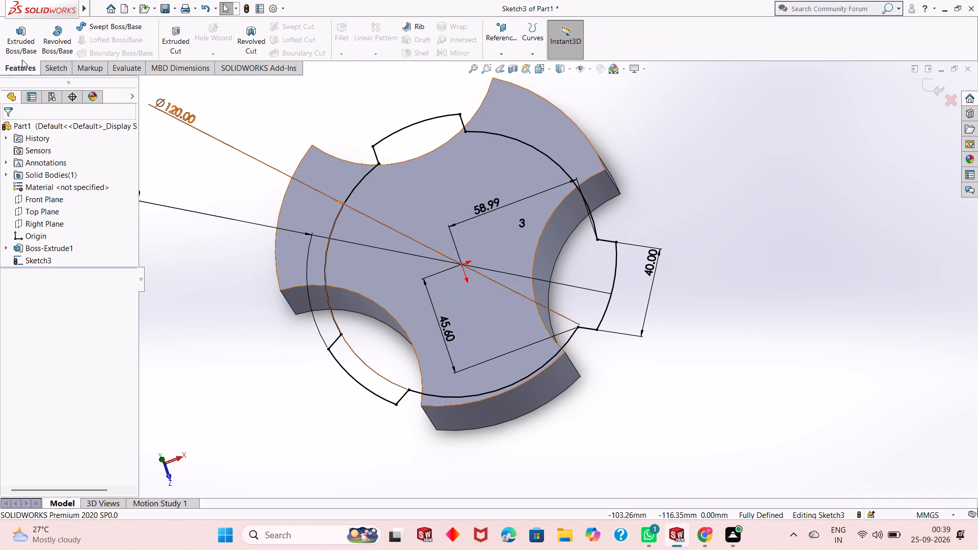
pyautogui.click(20, 46)
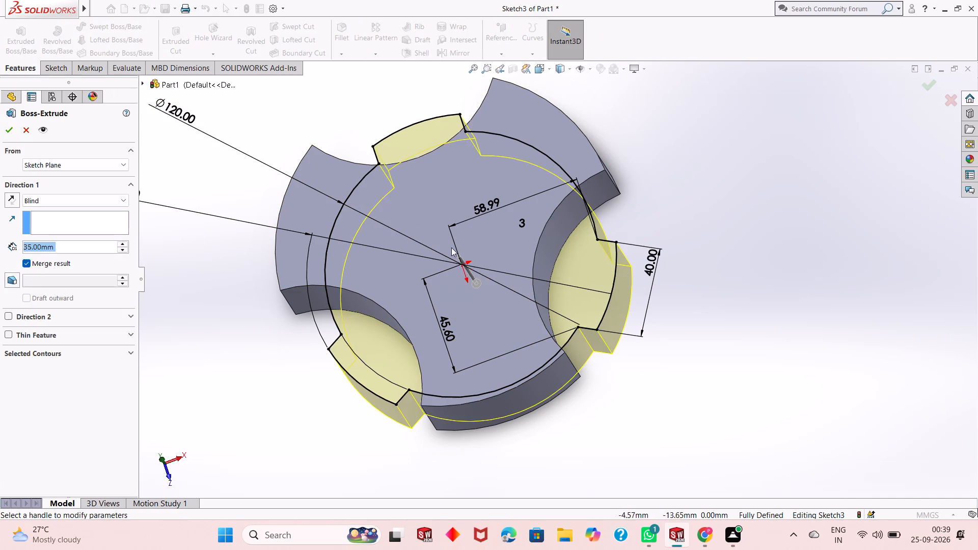
pyautogui.moveTo(469, 301); pyautogui.dragTo(499, 178, button='middle')
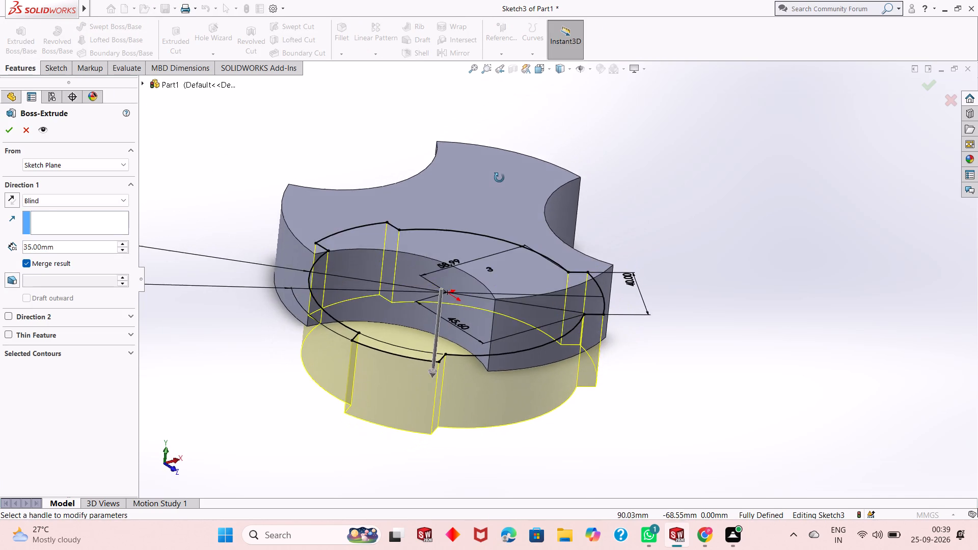
pyautogui.moveTo(499, 178); pyautogui.dragTo(487, 210, button='middle')
pyautogui.click(7, 203)
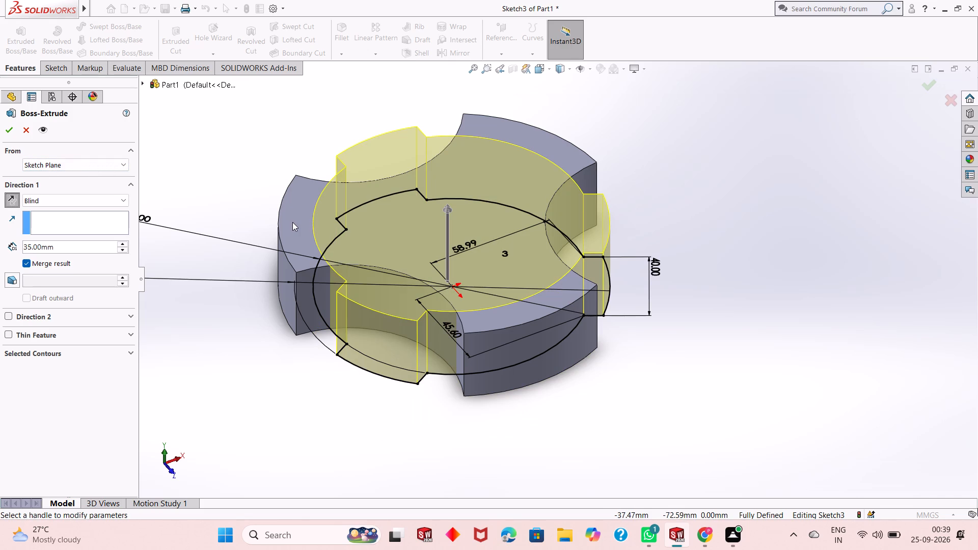
pyautogui.moveTo(416, 317); pyautogui.dragTo(415, 293, button='middle')
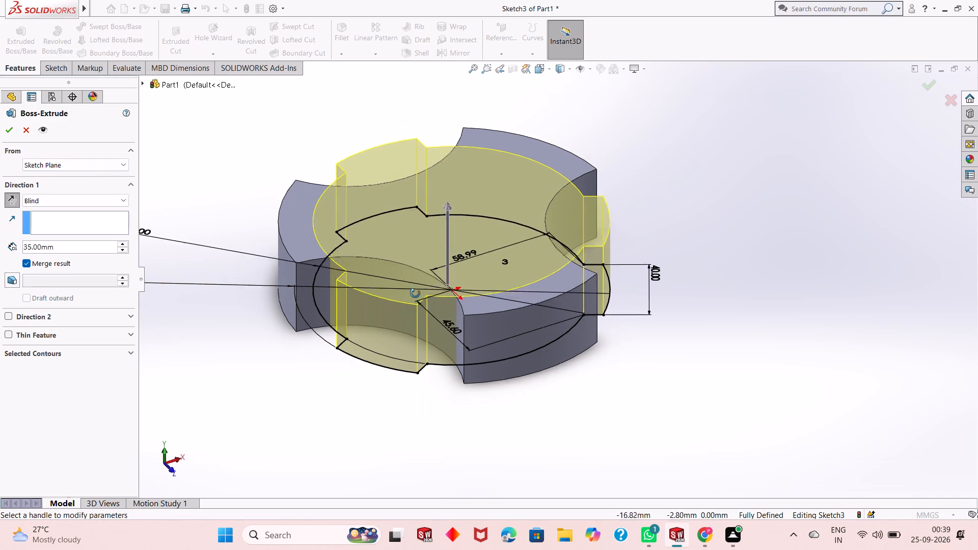
pyautogui.moveTo(415, 293); pyautogui.dragTo(434, 286, button='middle')
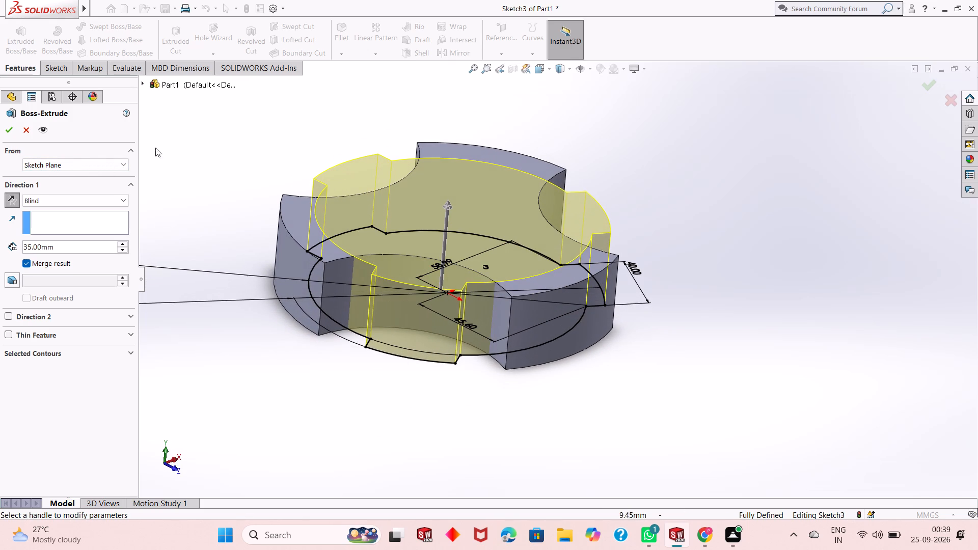
pyautogui.click(6, 133)
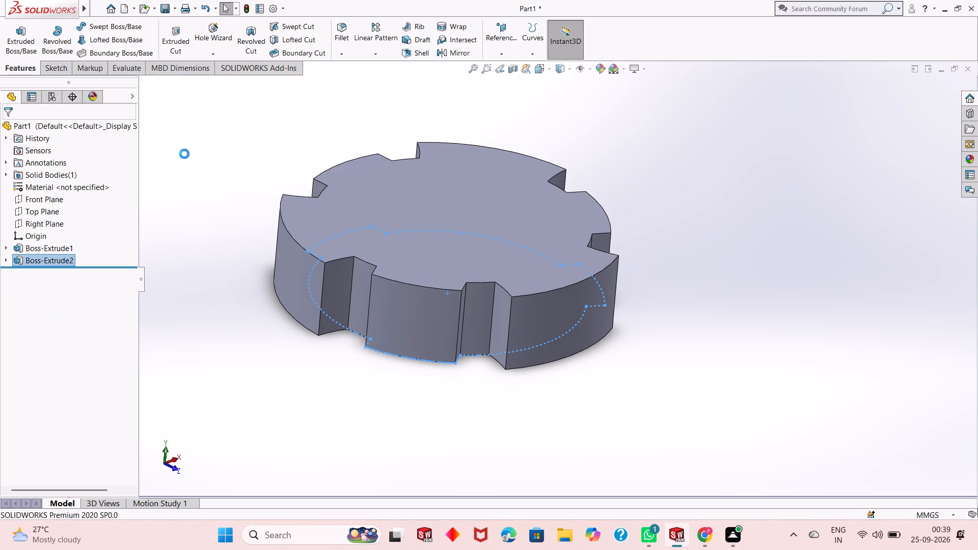
pyautogui.click(200, 156)
# Start a new sketch on the merged body's flat top face, viewed normal to the face.
pyautogui.moveTo(407, 212); pyautogui.dragTo(375, 320, button='middle')
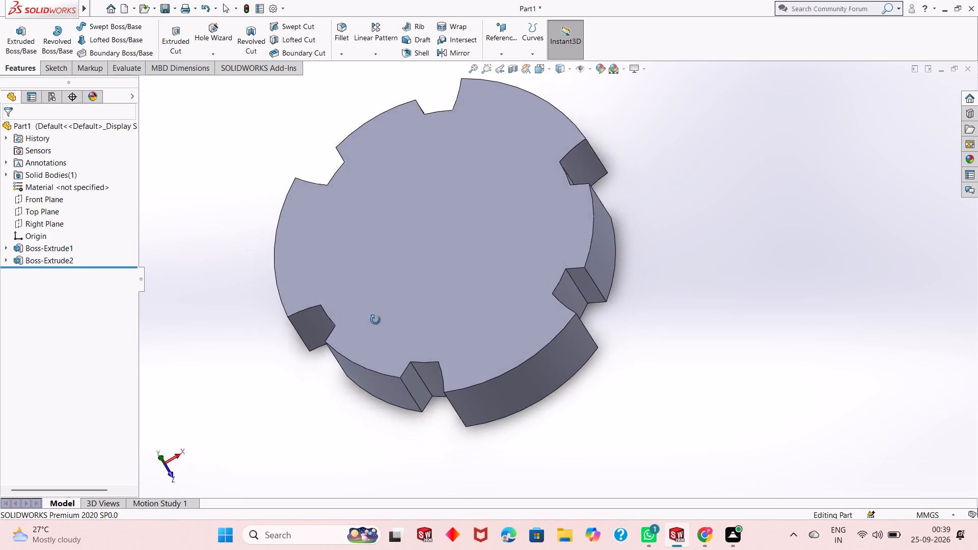
pyautogui.moveTo(375, 320); pyautogui.dragTo(373, 348, button='middle')
pyautogui.moveTo(373, 348); pyautogui.dragTo(427, 205, button='middle')
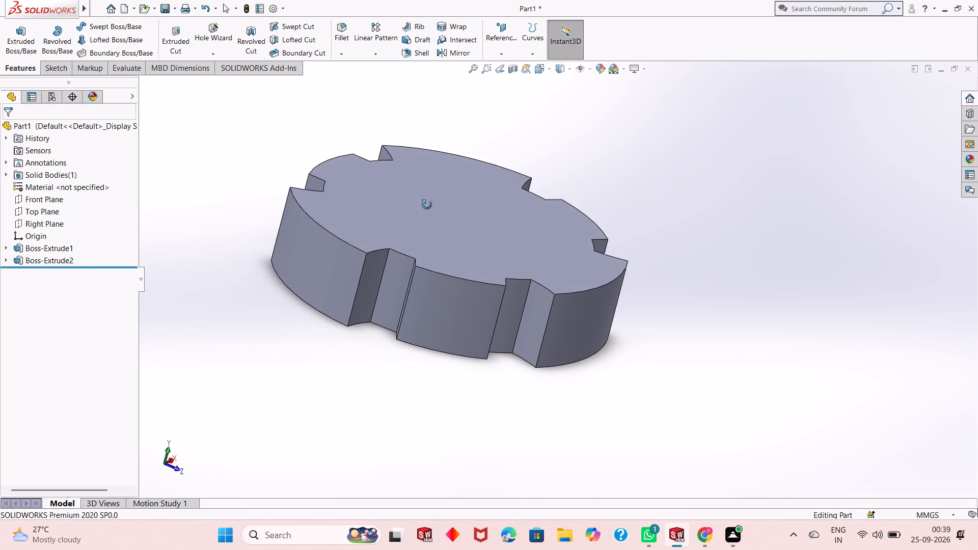
pyautogui.moveTo(427, 205); pyautogui.dragTo(415, 251, button='middle')
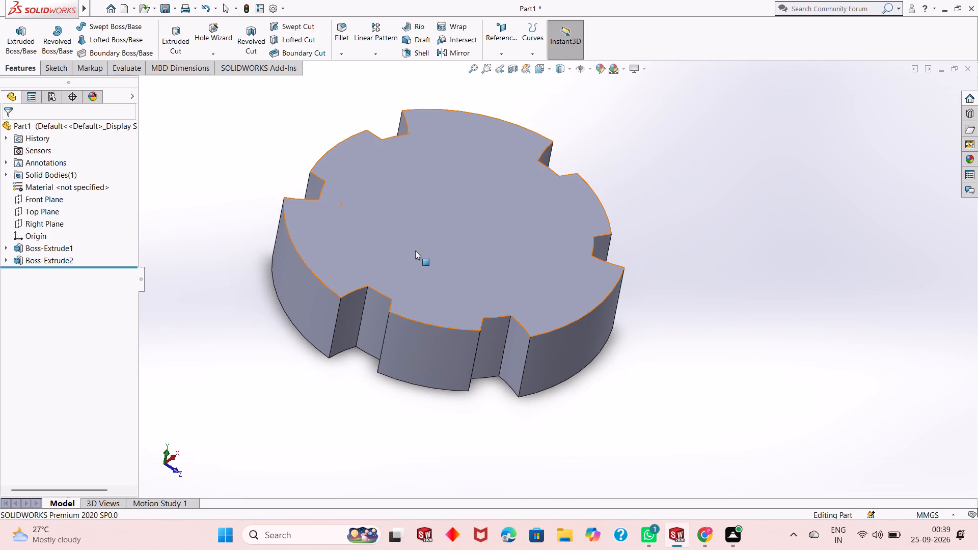
pyautogui.moveTo(429, 232); pyautogui.dragTo(425, 267, button='middle')
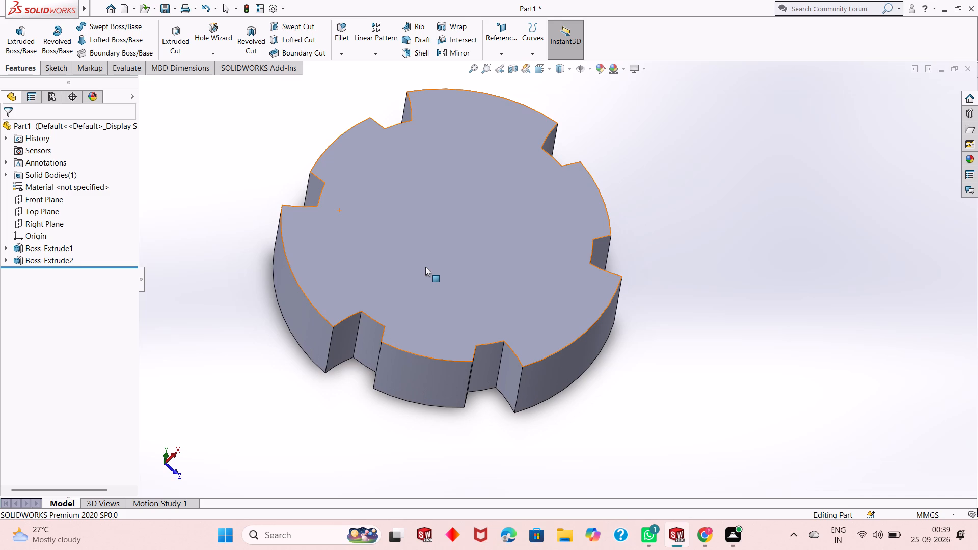
pyautogui.click(454, 184)
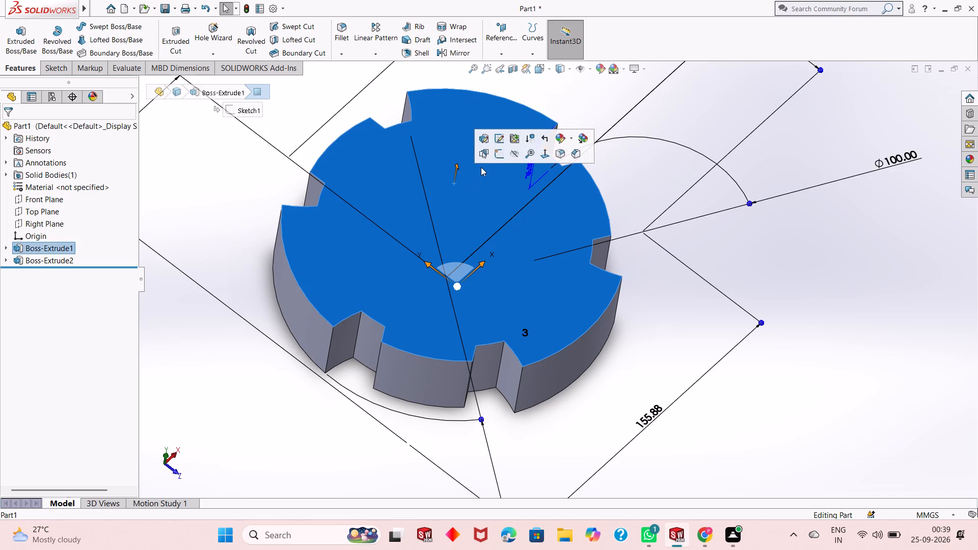
pyautogui.click(497, 158)
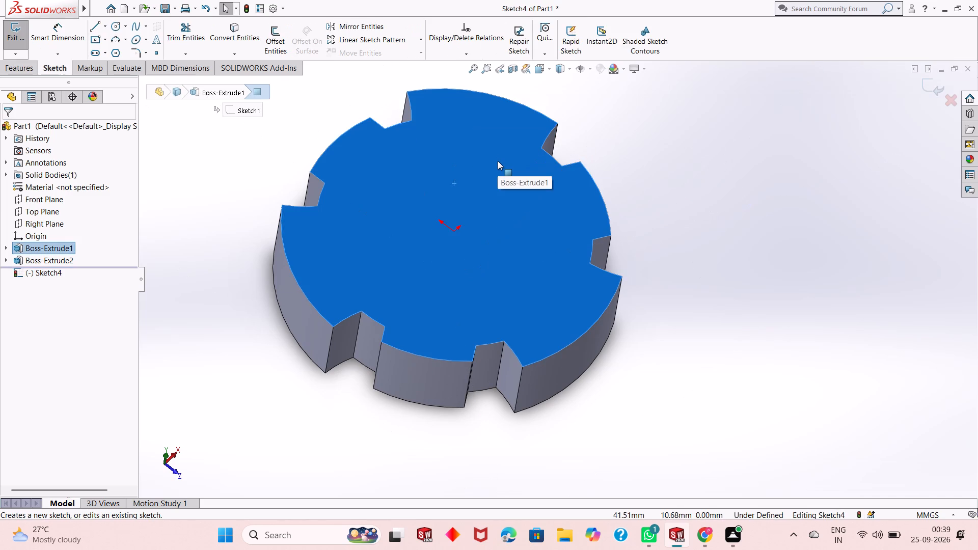
pyautogui.hotkey('ctrl', '8')
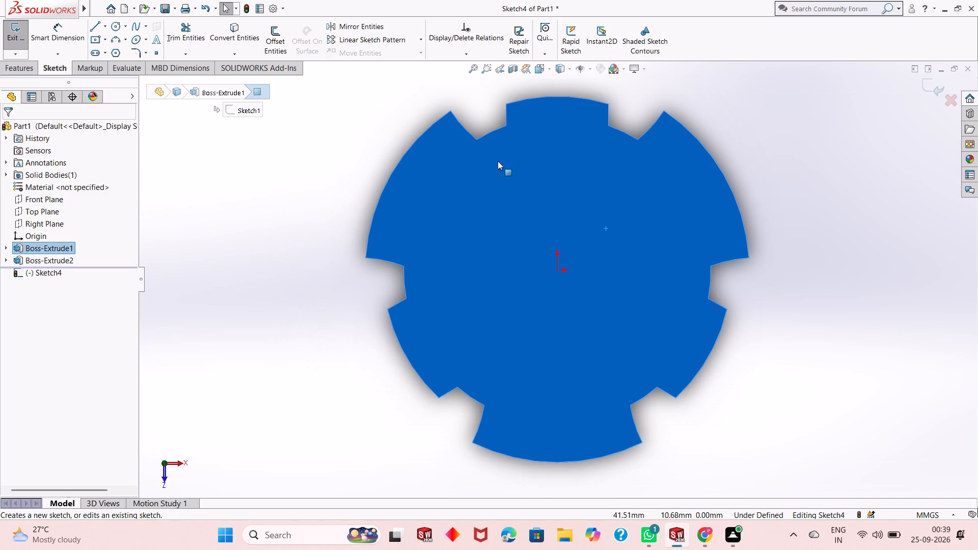
pyautogui.press('Escape')
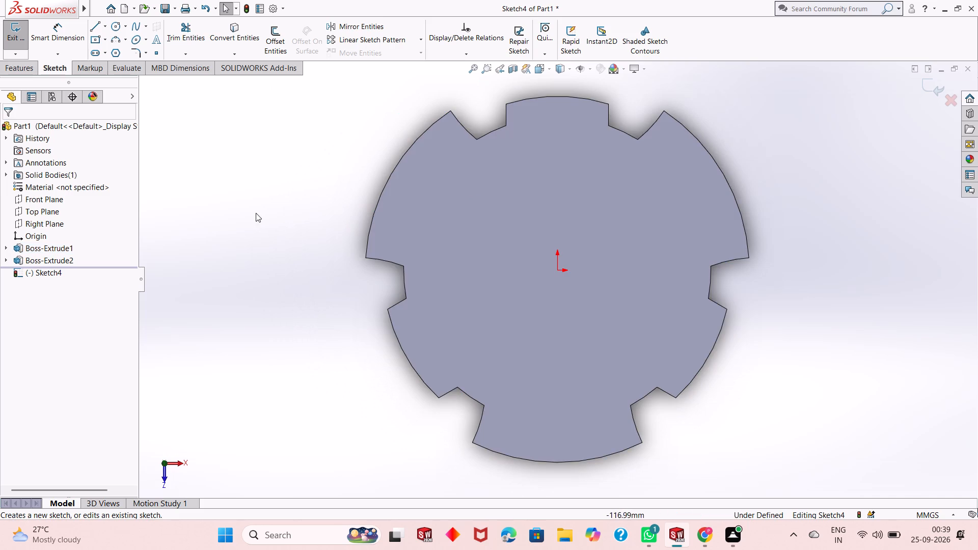
pyautogui.scroll(2, 253, 213)
pyautogui.scroll(-2, 680, 329)
pyautogui.scroll(1, 508, 310)
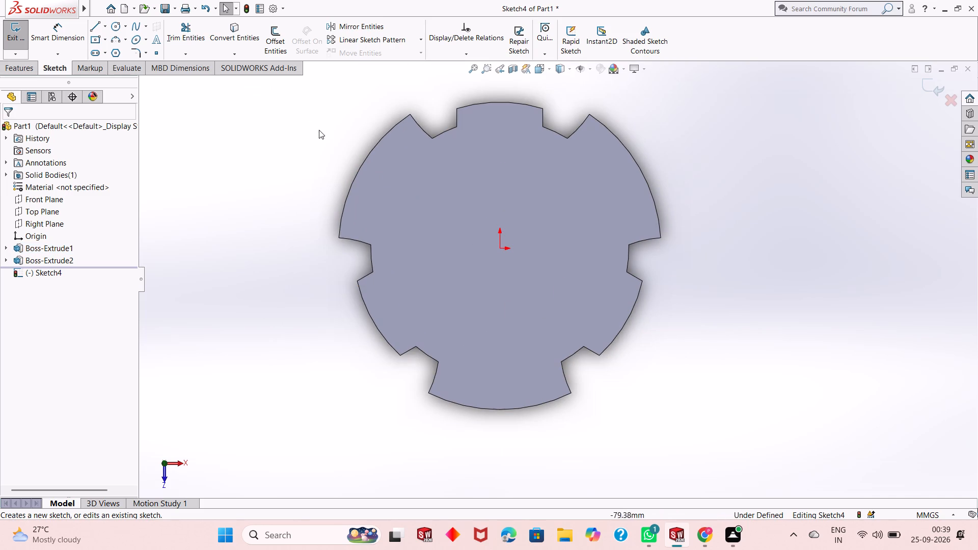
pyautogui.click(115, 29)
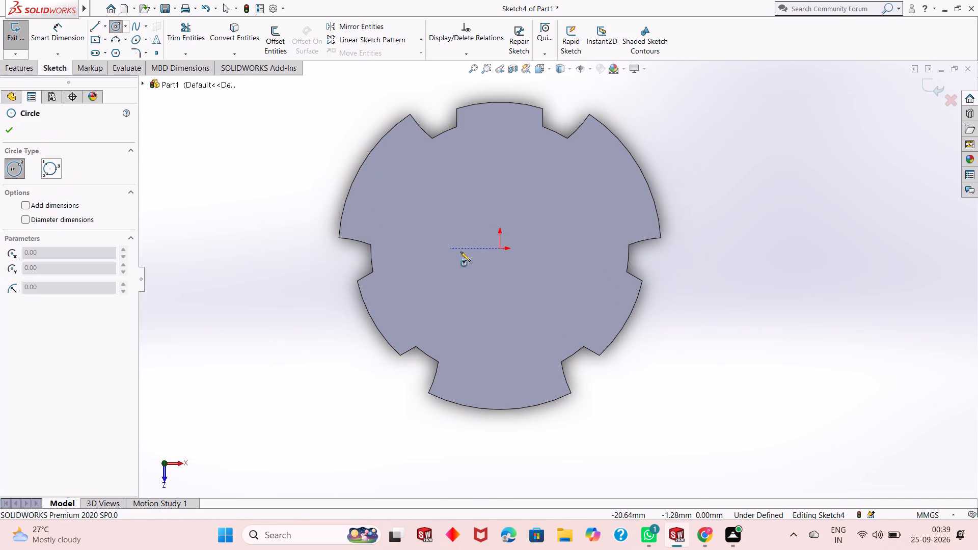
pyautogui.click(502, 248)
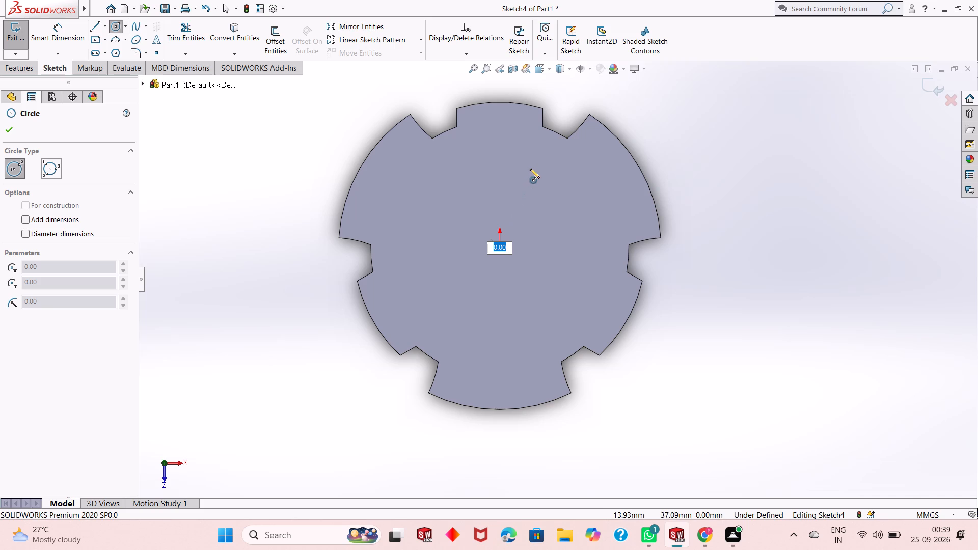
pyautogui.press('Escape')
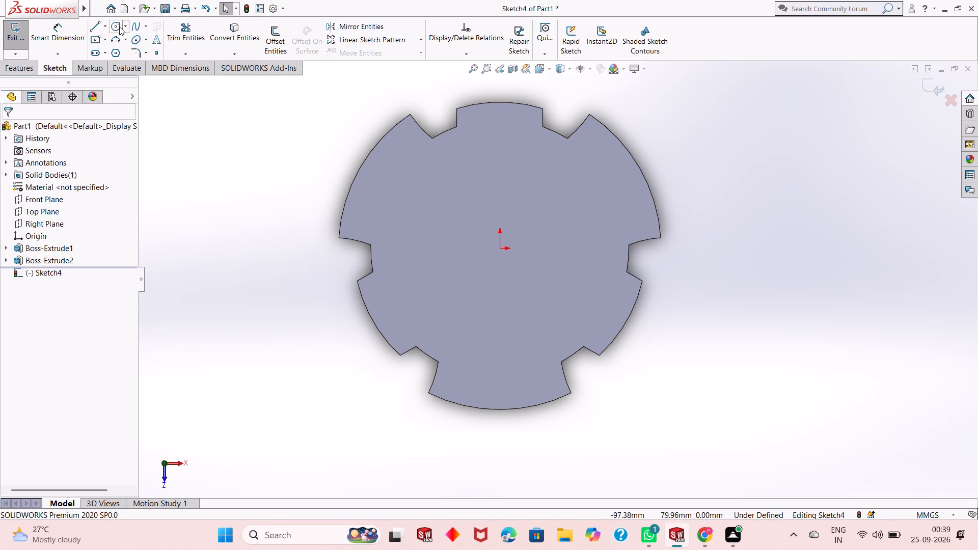
# Sketch a circle of about 34 mm radius on the top face, centred on the origin.
pyautogui.click(114, 30)
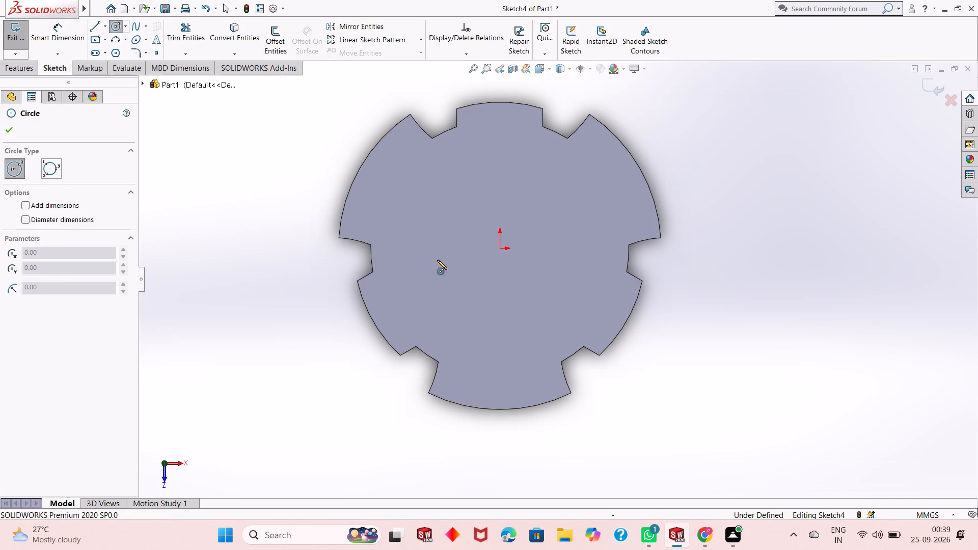
pyautogui.click(498, 249)
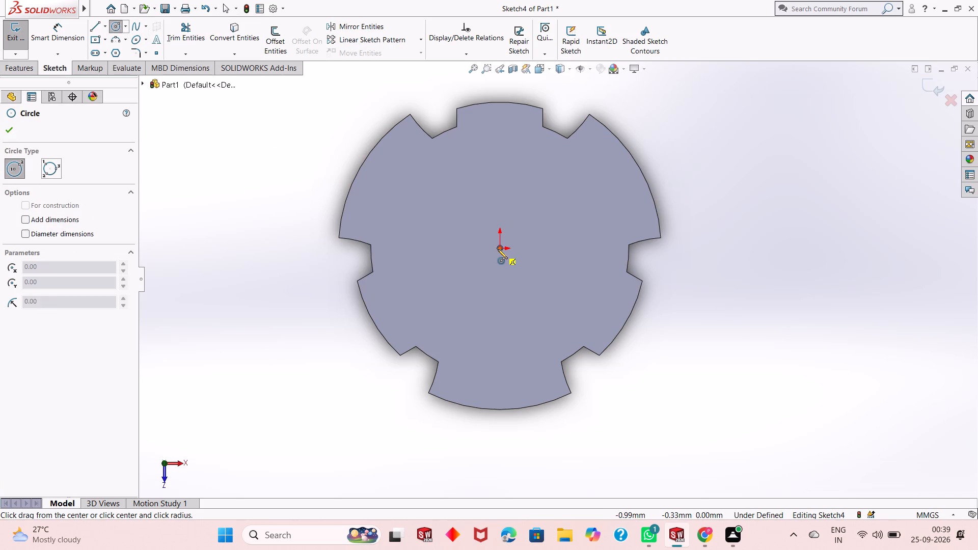
pyautogui.click(530, 181)
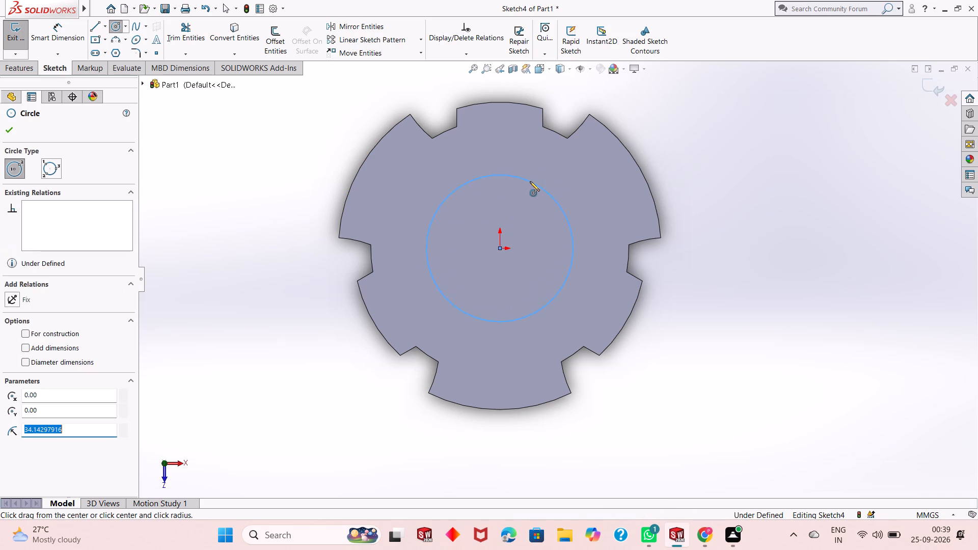
pyautogui.rightClick(678, 140)
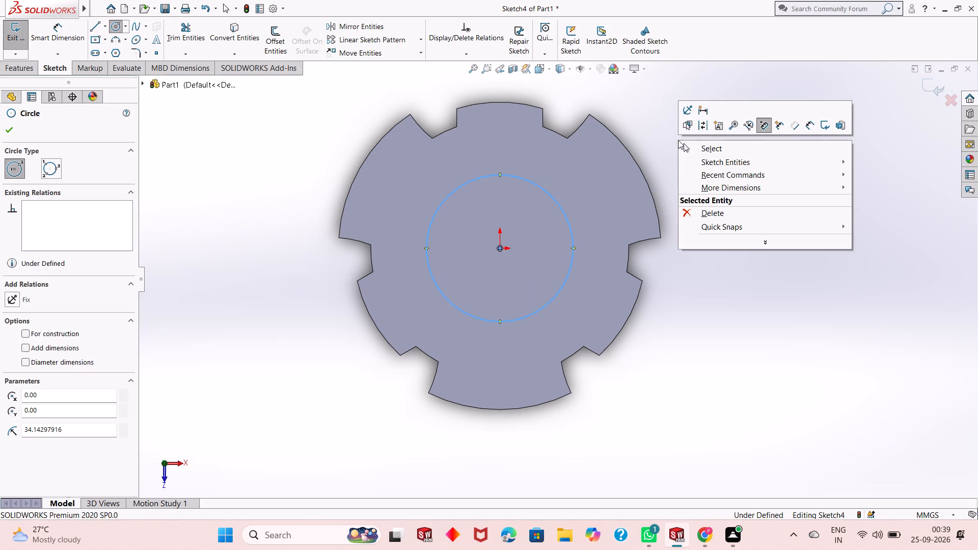
pyautogui.click(703, 149)
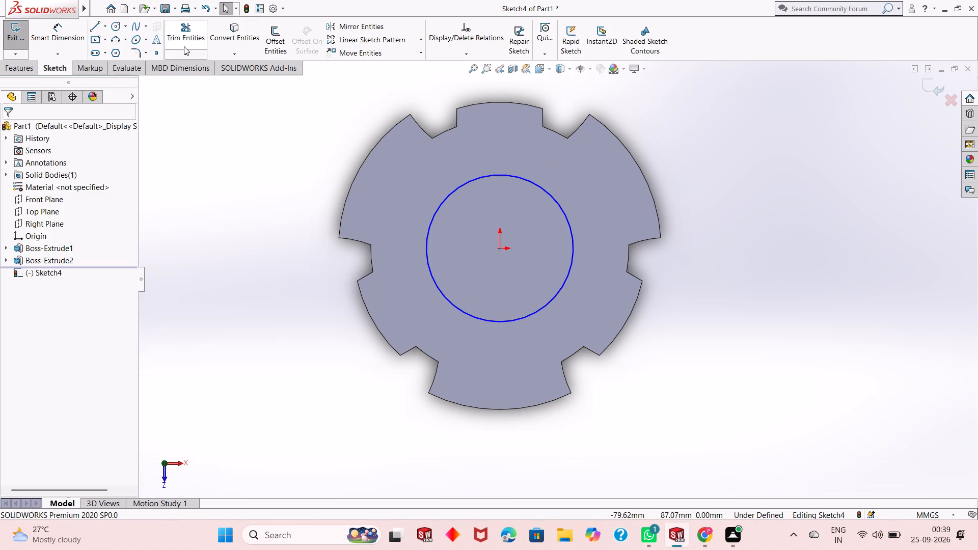
# Dimension the circle's diameter and set it to 136 mm.
pyautogui.click(61, 34)
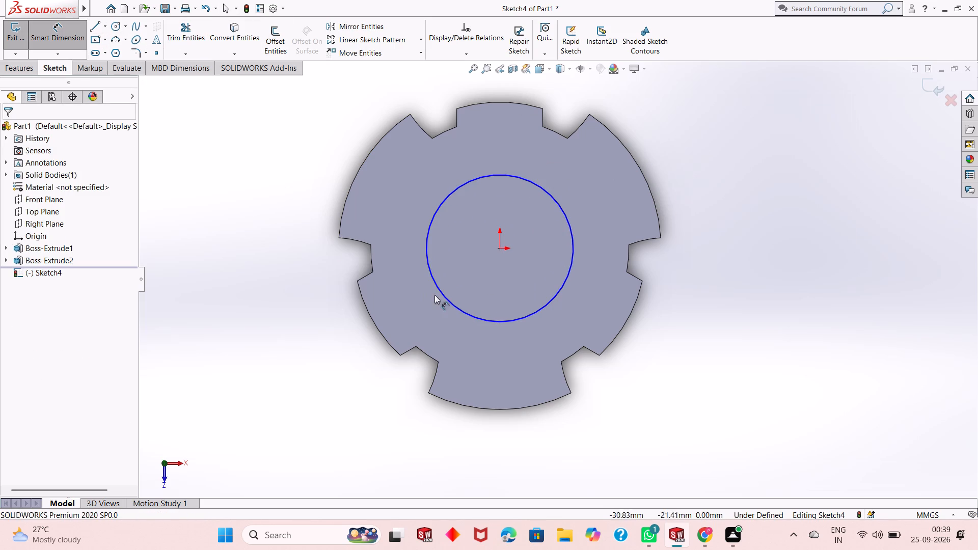
pyautogui.click(449, 301)
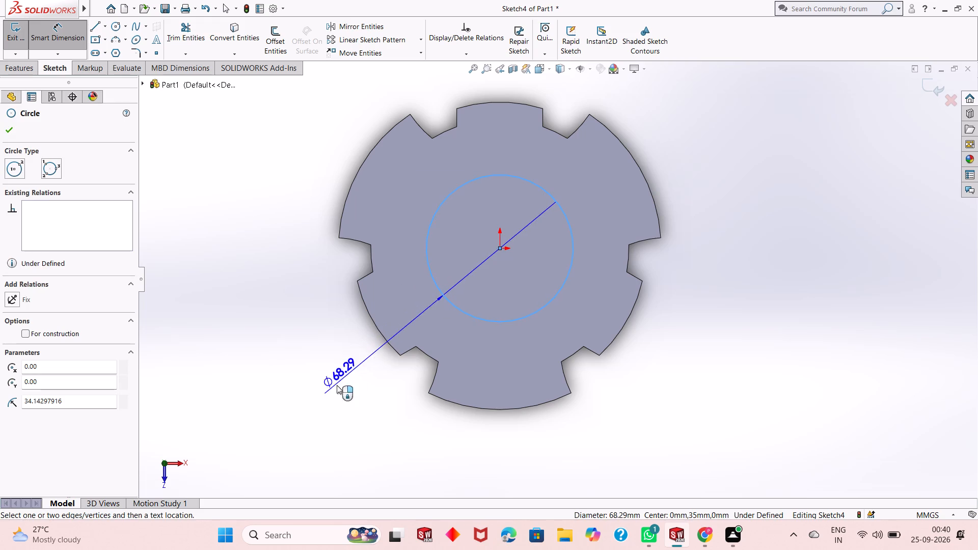
pyautogui.click(318, 411)
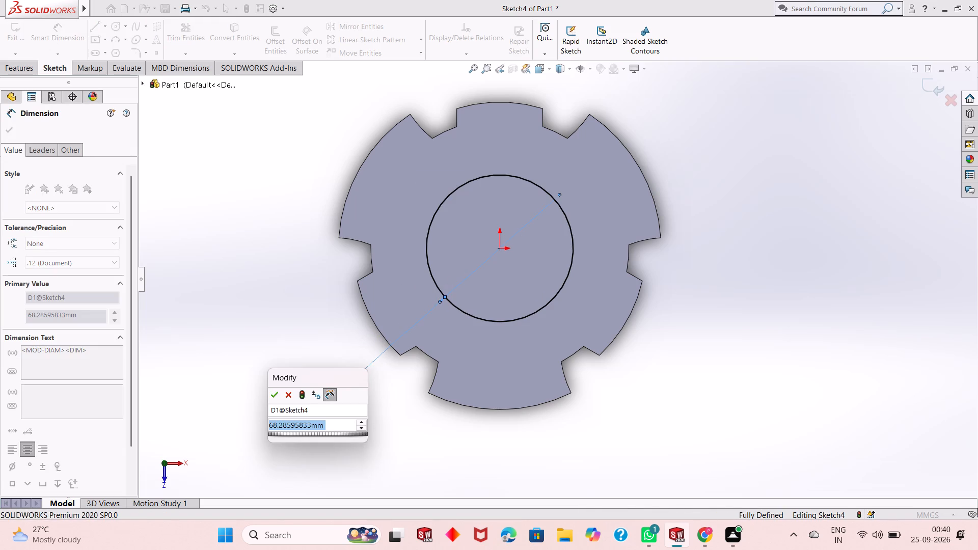
pyautogui.write('68+68')
pyautogui.press('Return')
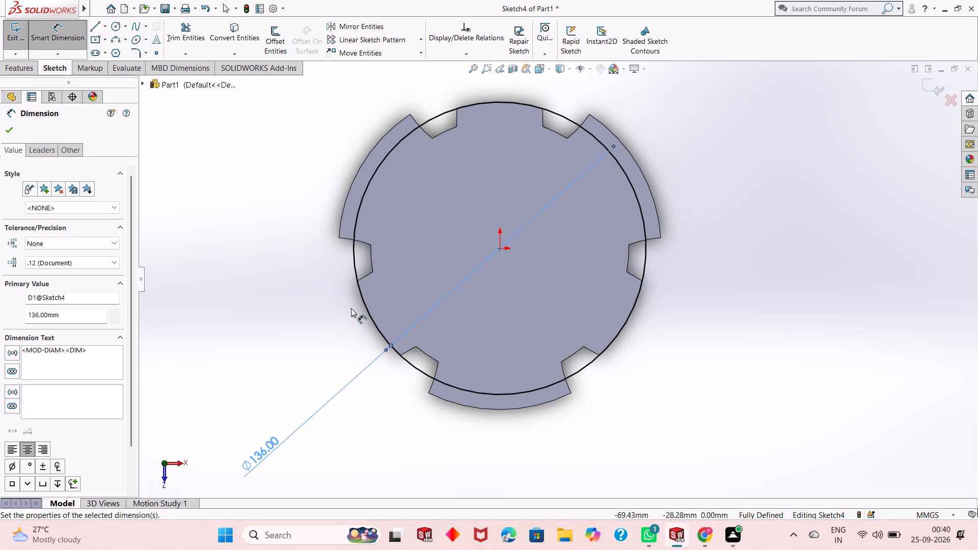
pyautogui.rightClick(229, 268)
pyautogui.click(255, 302)
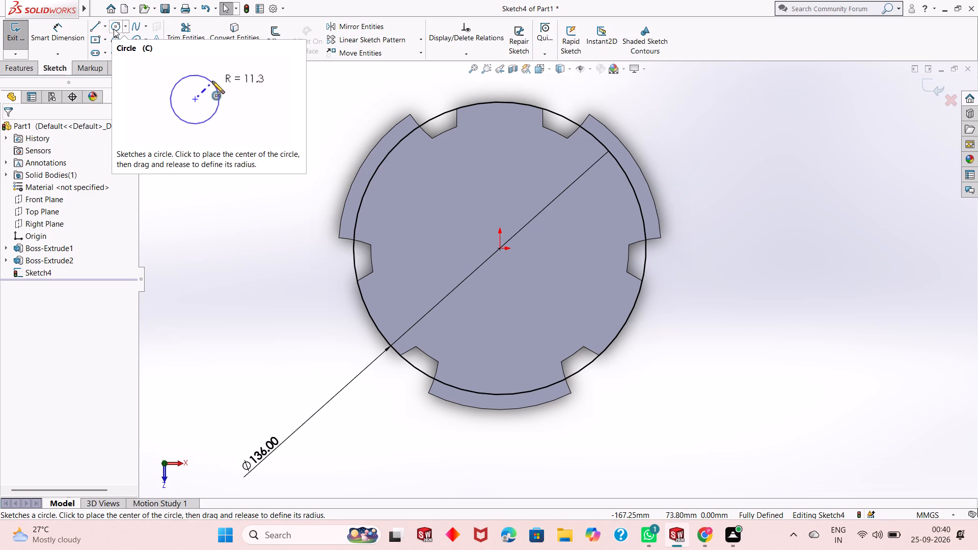
# Sketch a second circle of about 43 mm radius, centred on the origin inside the 136 mm circle.
pyautogui.click(114, 30)
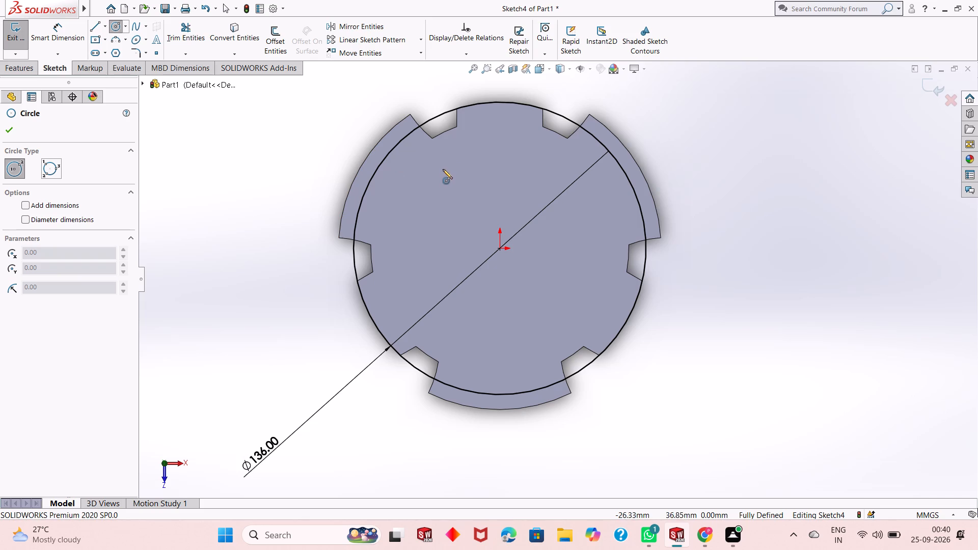
pyautogui.click(500, 248)
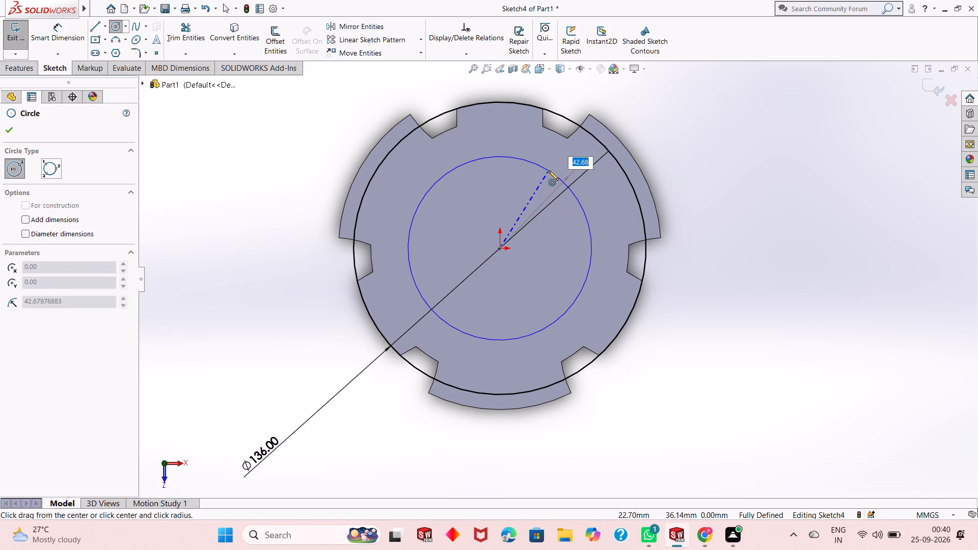
pyautogui.click(549, 171)
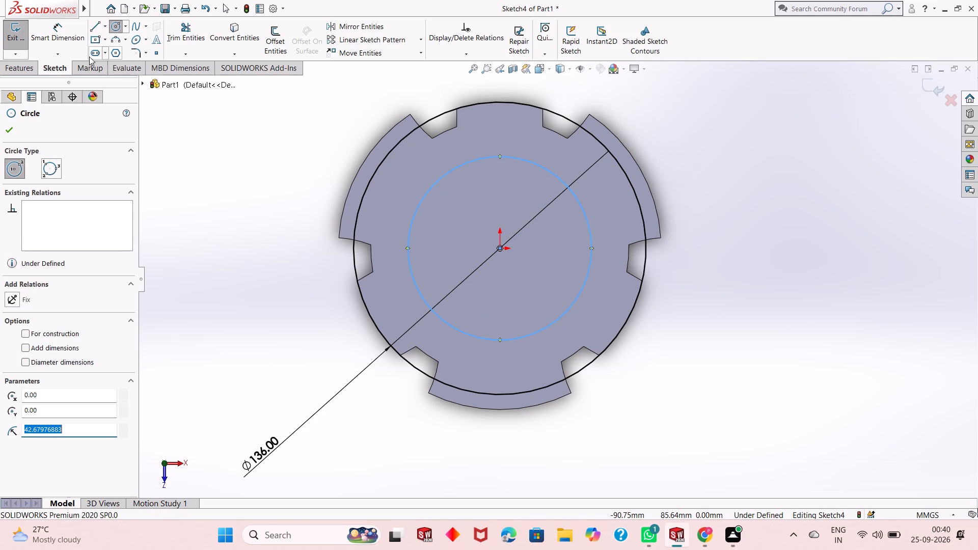
pyautogui.click(11, 133)
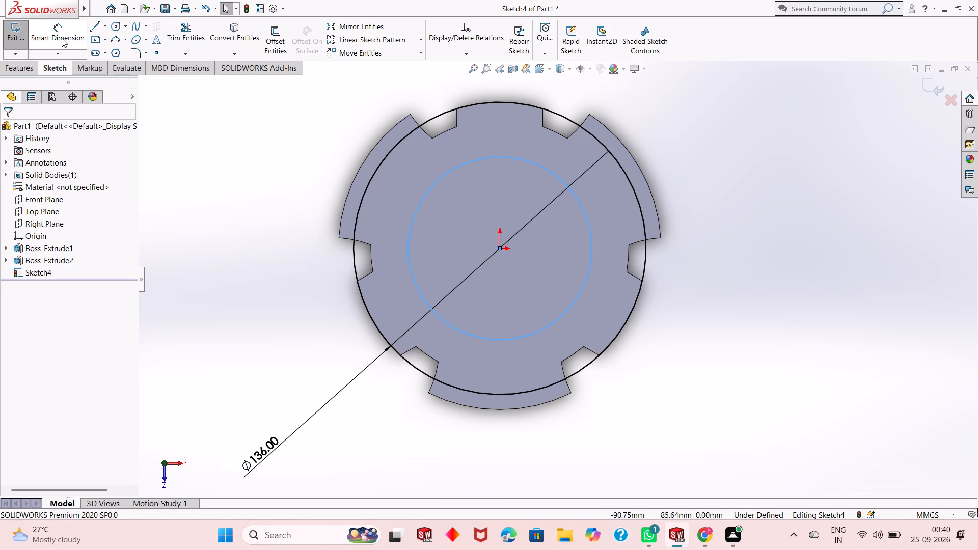
# Dimension the second origin-centred circle's diameter and set it to 180 mm.
pyautogui.click(62, 38)
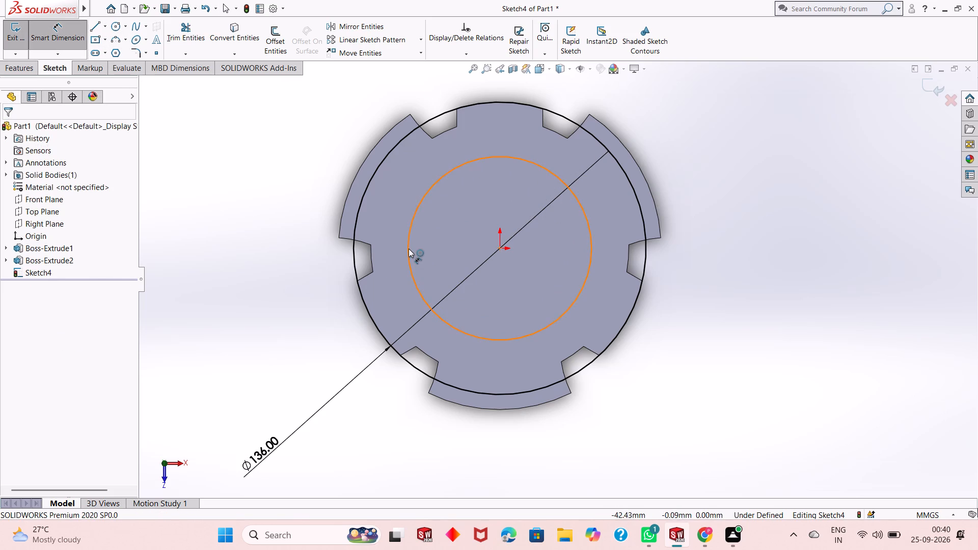
pyautogui.click(409, 249)
pyautogui.click(274, 383)
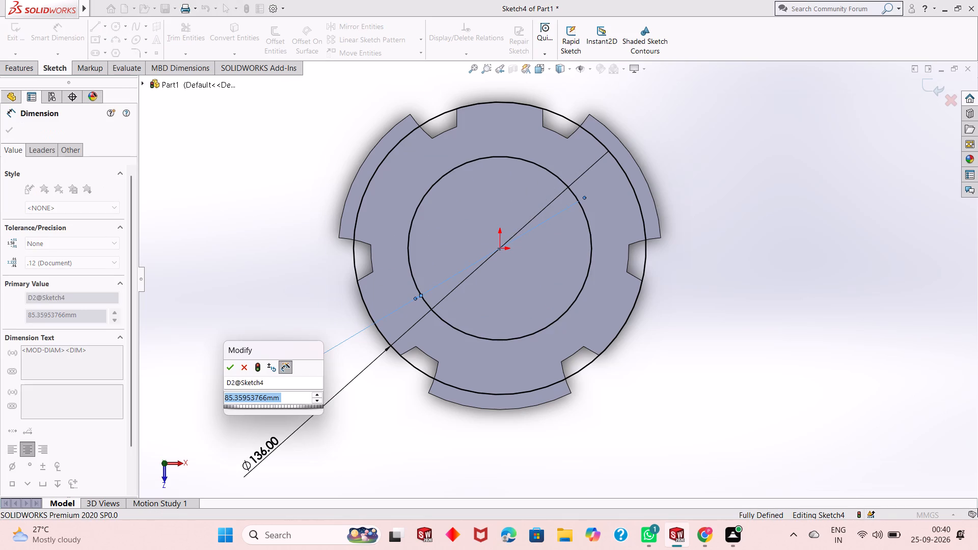
pyautogui.write('180')
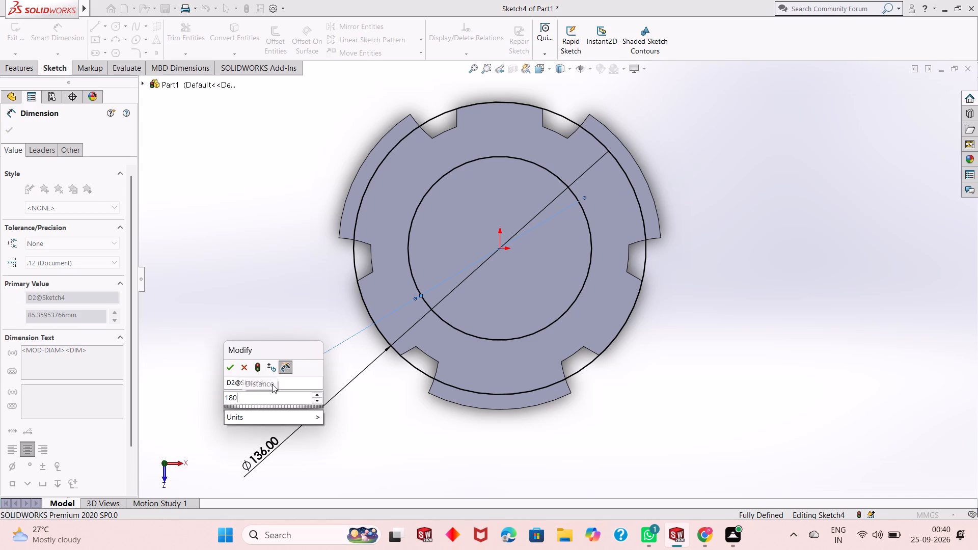
pyautogui.press('Return')
pyautogui.scroll(2, 564, 177)
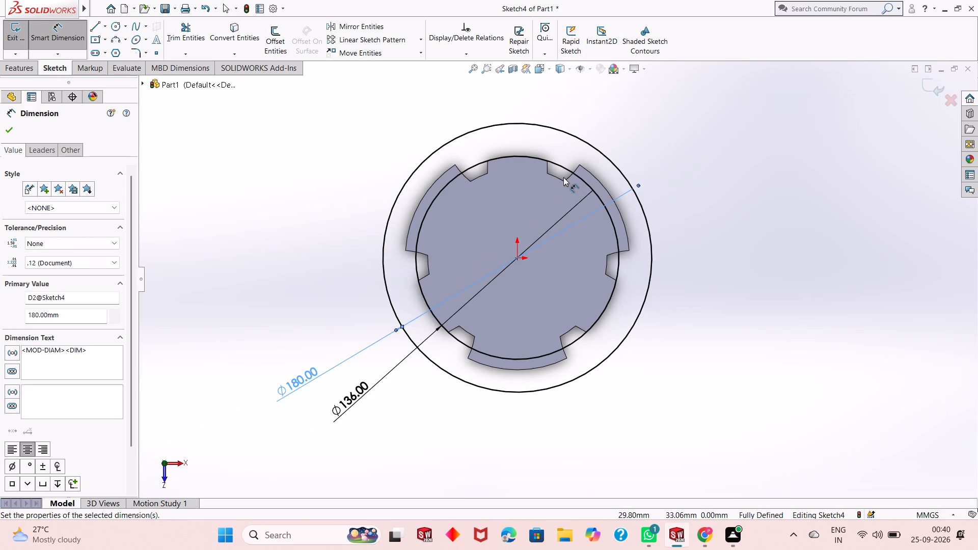
pyautogui.scroll(-1, 520, 182)
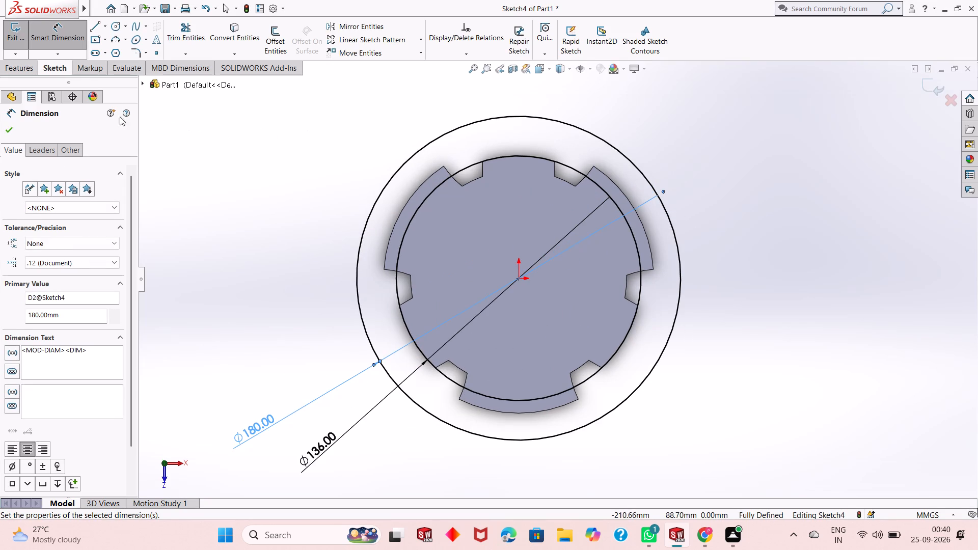
pyautogui.click(10, 127)
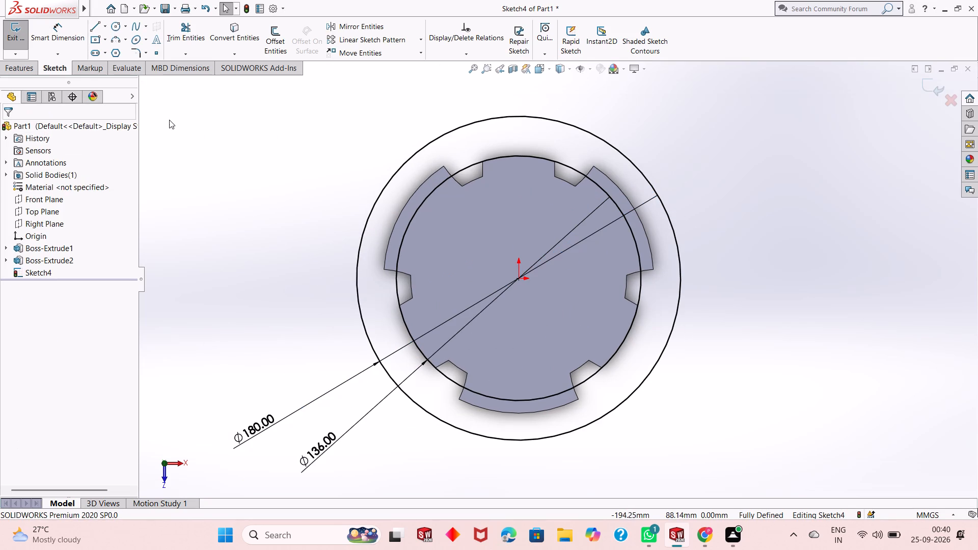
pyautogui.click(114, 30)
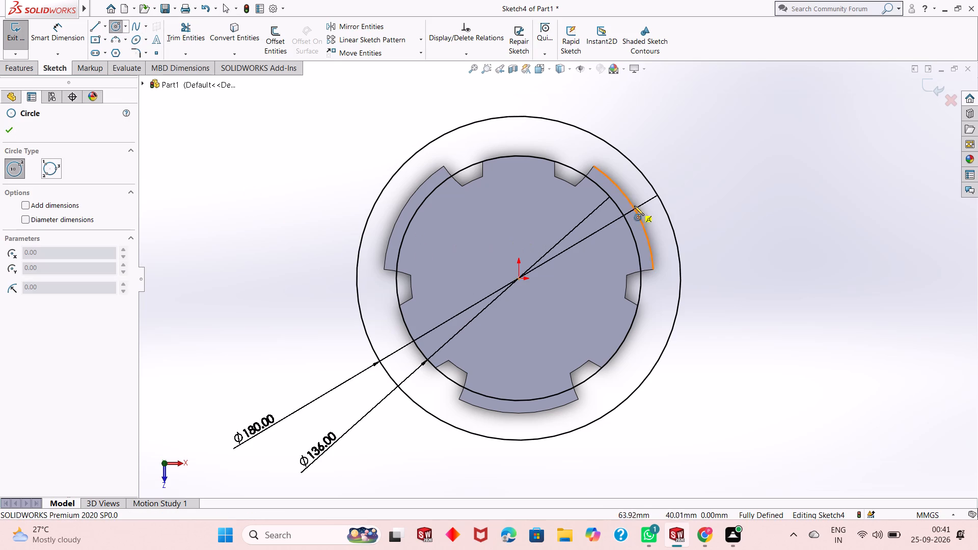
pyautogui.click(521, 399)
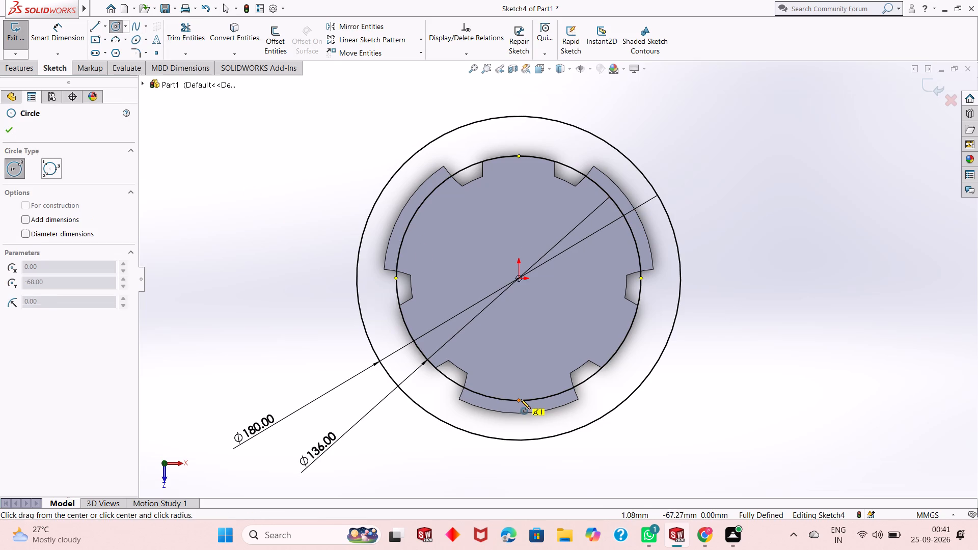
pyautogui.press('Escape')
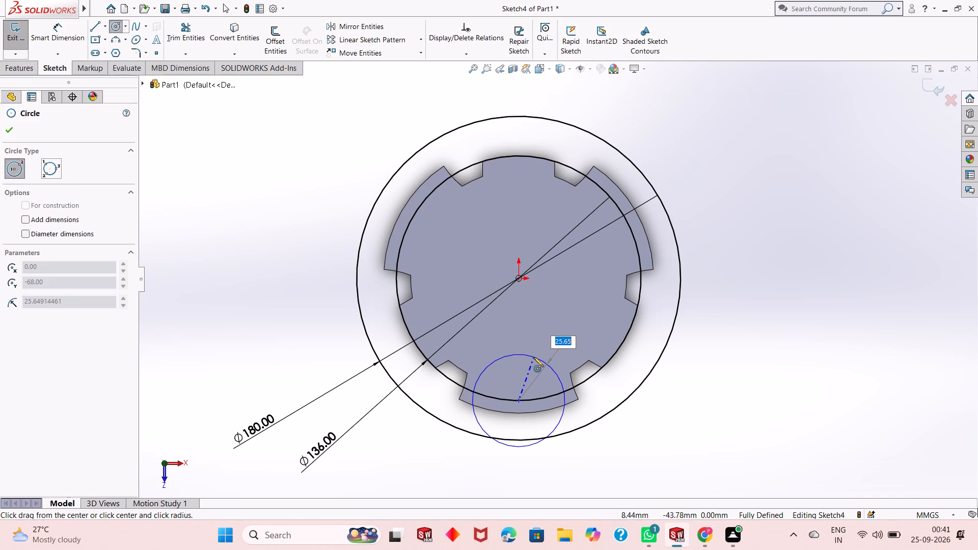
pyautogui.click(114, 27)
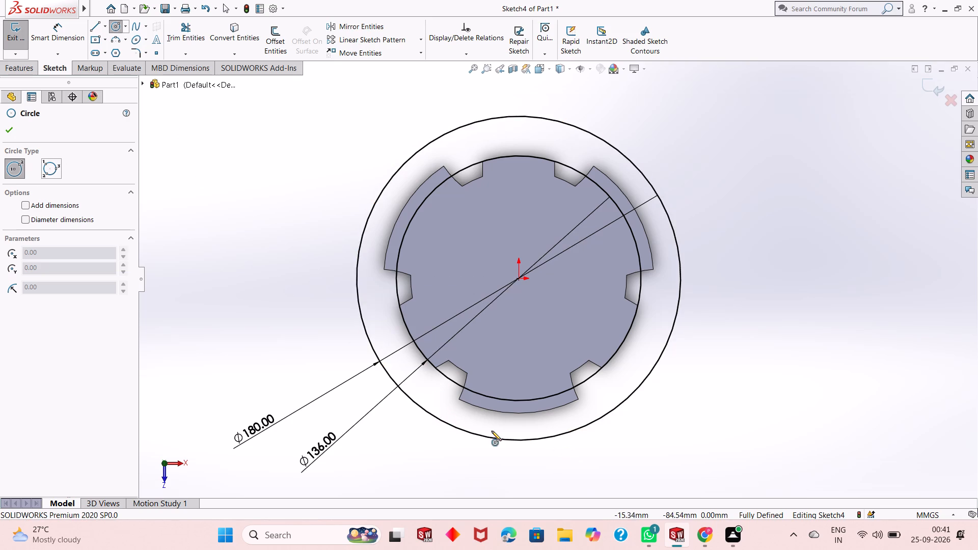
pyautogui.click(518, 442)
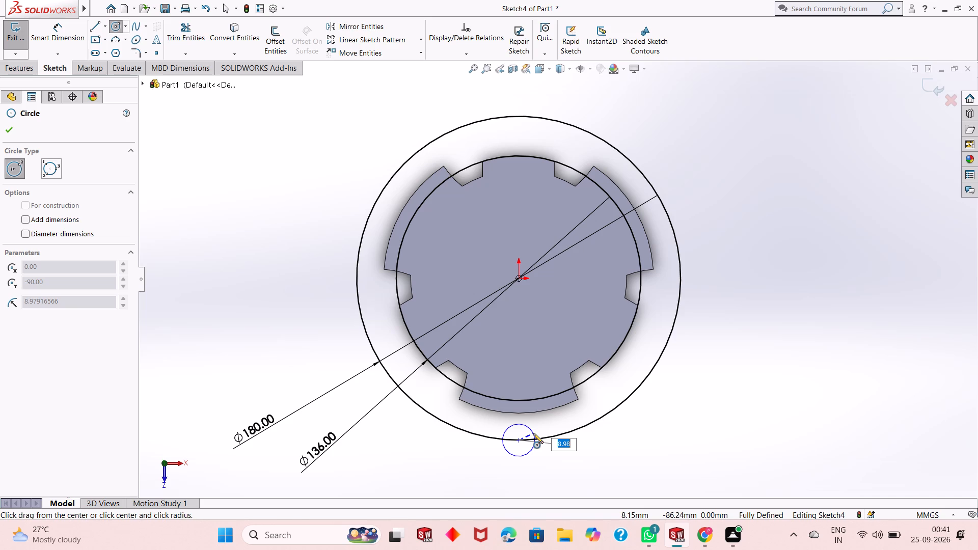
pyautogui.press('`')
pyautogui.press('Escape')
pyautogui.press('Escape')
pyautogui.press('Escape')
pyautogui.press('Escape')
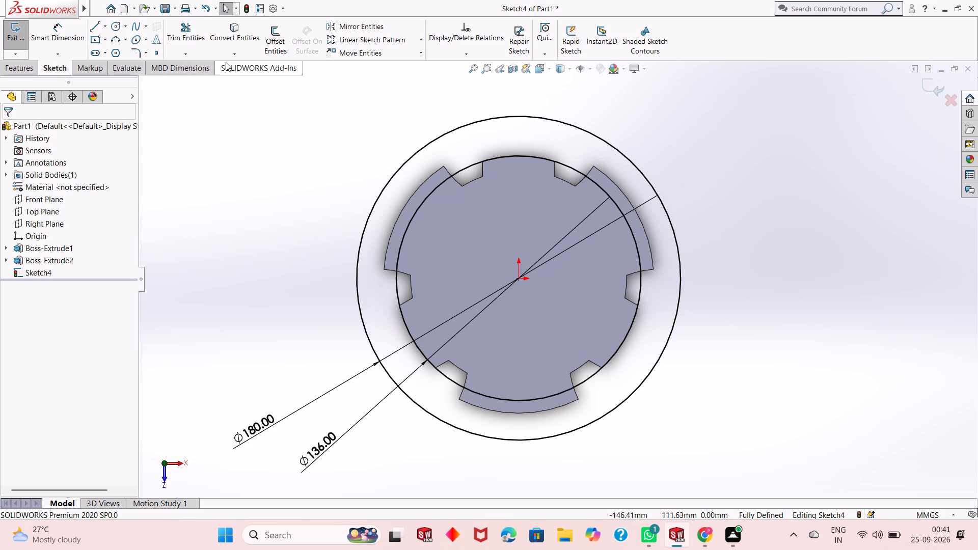
# Sketch a circle of about 31 mm radius centred on the top quadrant point of the 180 mm circle.
pyautogui.click(115, 23)
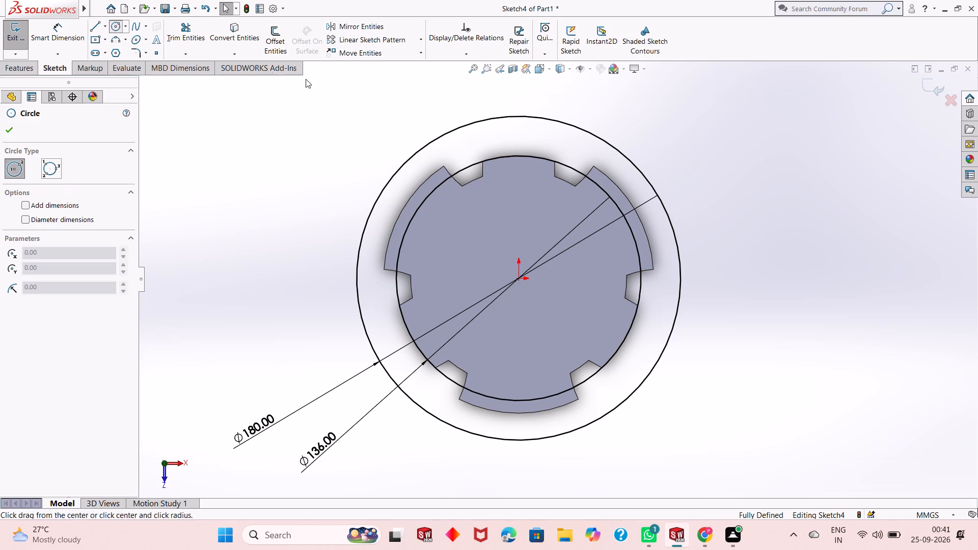
pyautogui.click(518, 116)
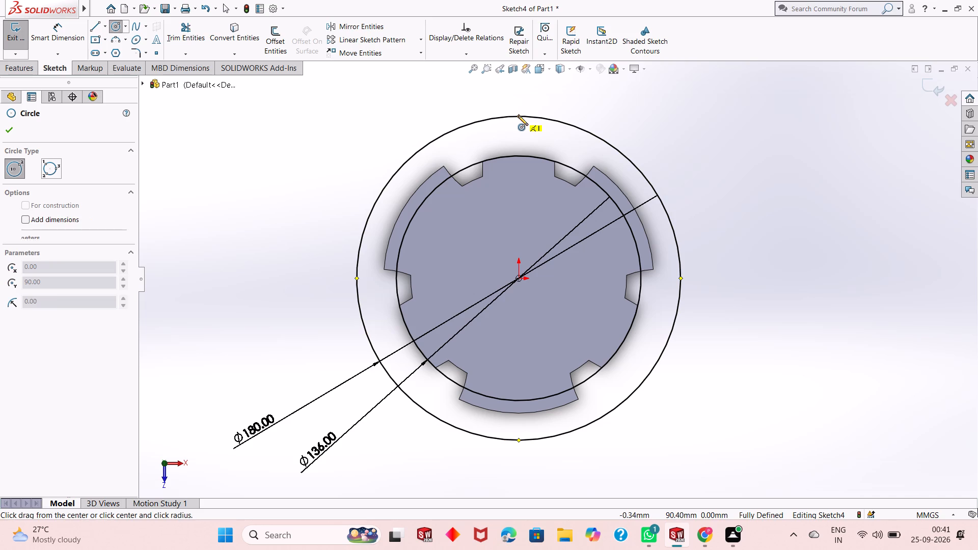
pyautogui.click(573, 105)
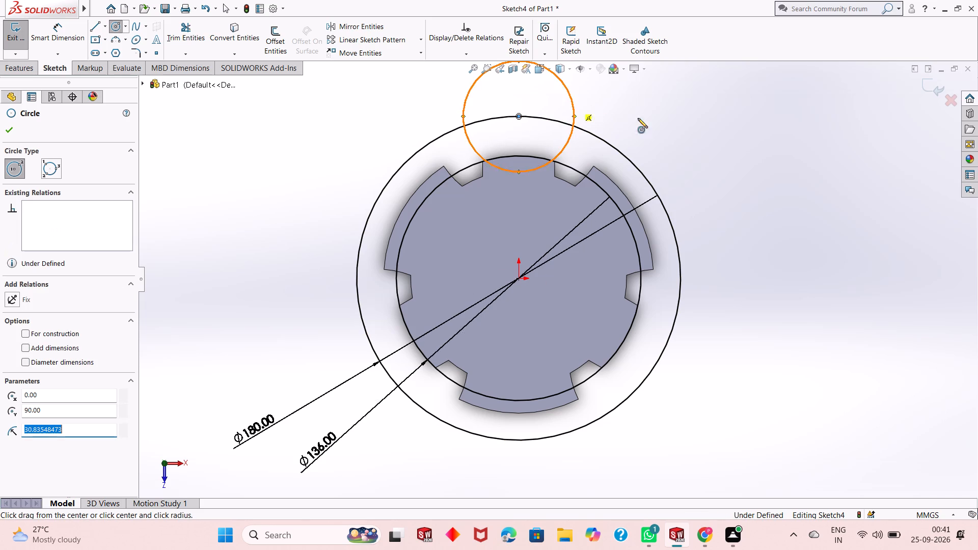
pyautogui.rightClick(673, 127)
pyautogui.click(688, 136)
# Dimension the diameter of the circle centred on the 180 mm circle's top quadrant and set it to 100 mm.
pyautogui.scroll(2, 662, 155)
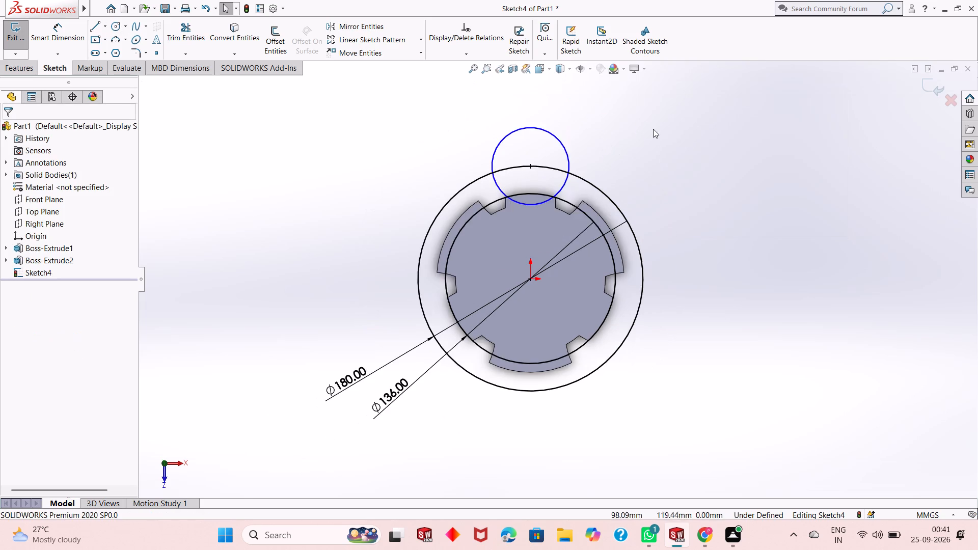
pyautogui.scroll(-2, 649, 128)
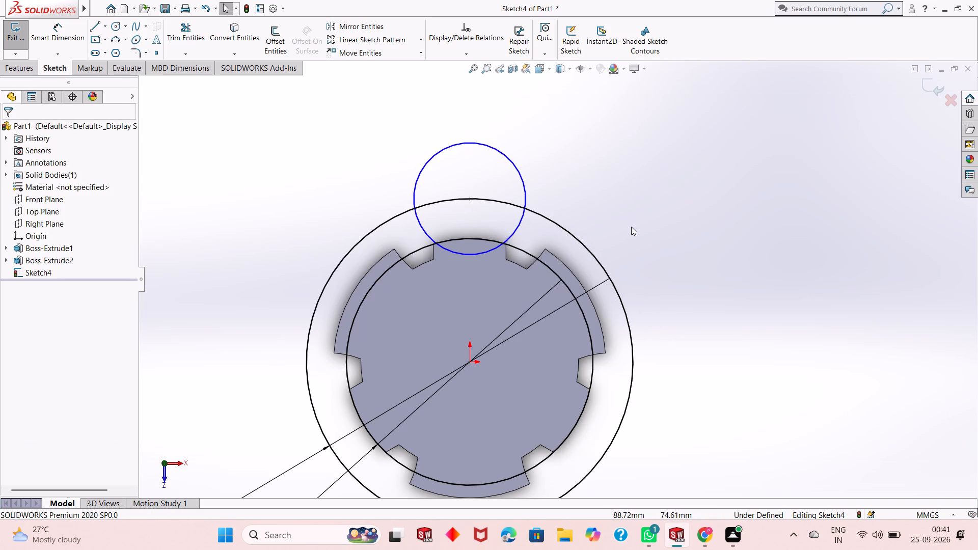
pyautogui.scroll(-1, 493, 246)
pyautogui.scroll(1, 493, 251)
pyautogui.scroll(-1, 476, 287)
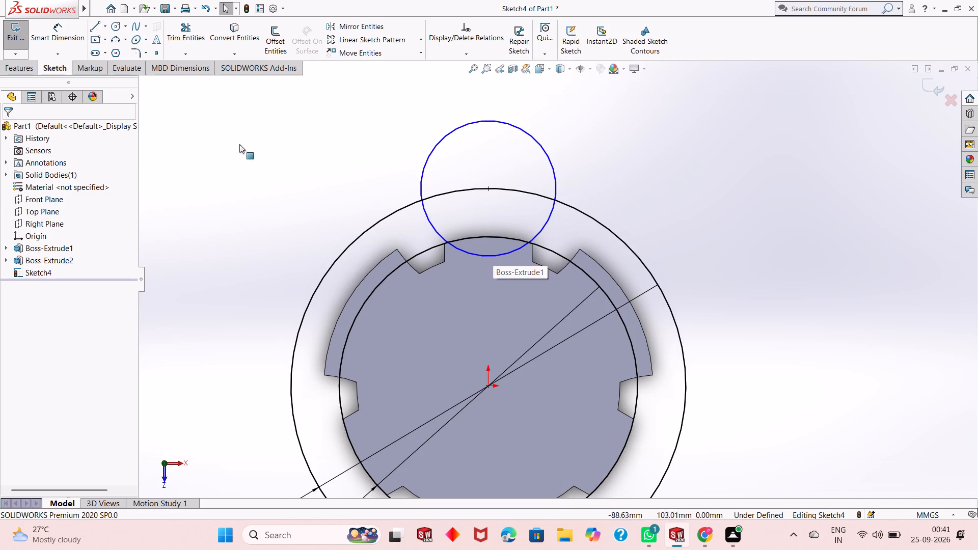
pyautogui.click(62, 30)
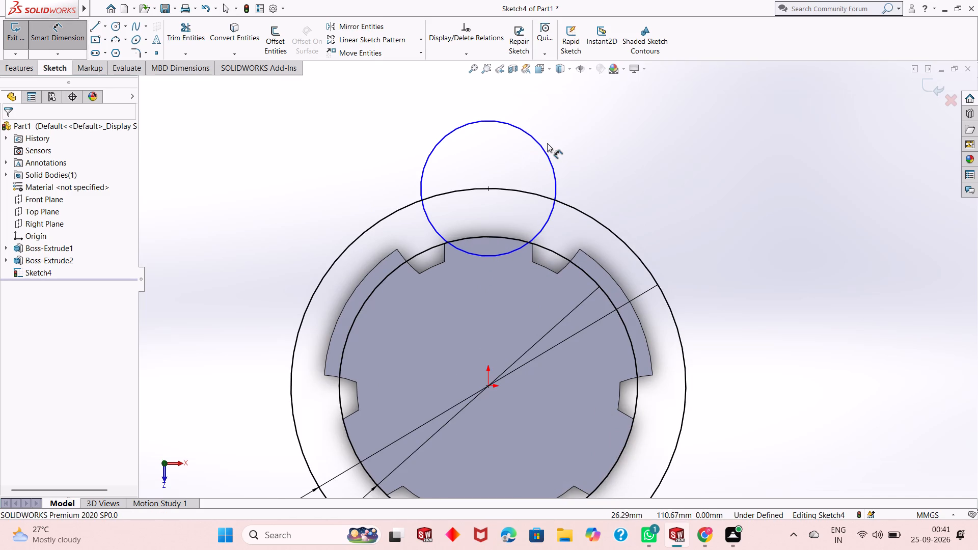
pyautogui.click(545, 156)
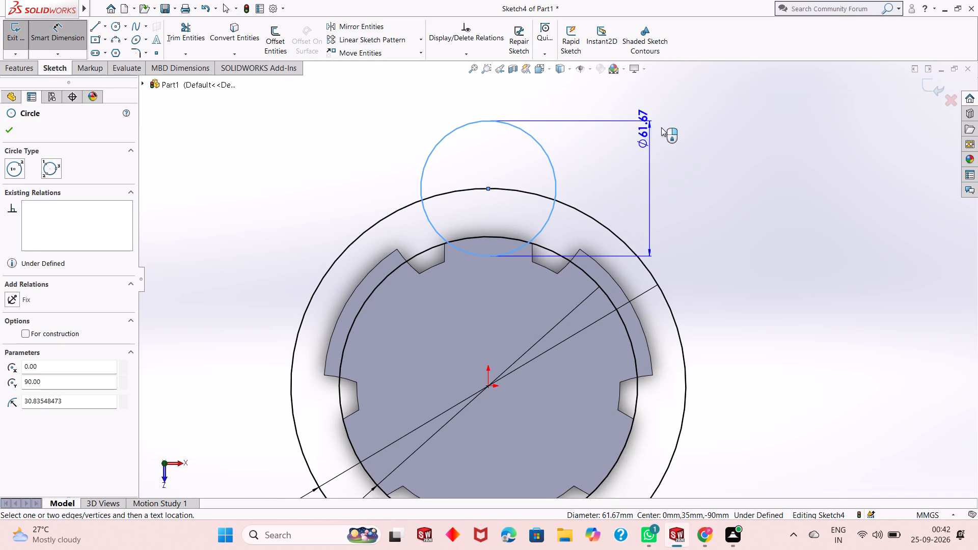
pyautogui.click(615, 111)
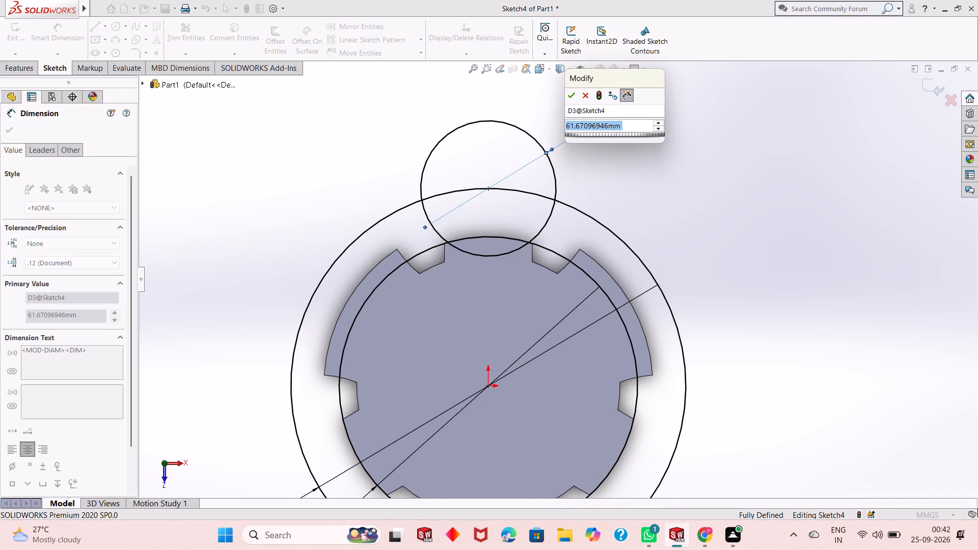
pyautogui.write('100')
pyautogui.press('Return')
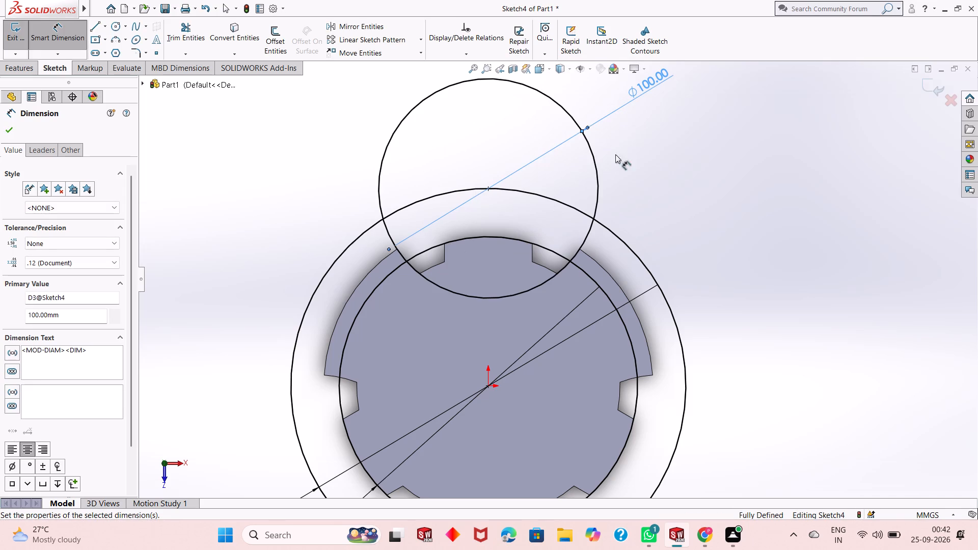
pyautogui.scroll(1, 678, 196)
pyautogui.rightClick(677, 202)
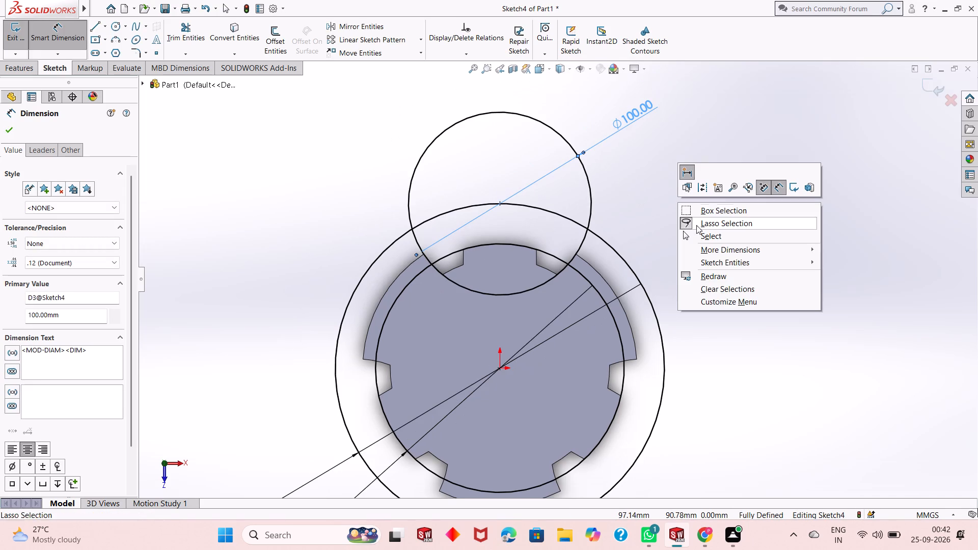
pyautogui.click(708, 238)
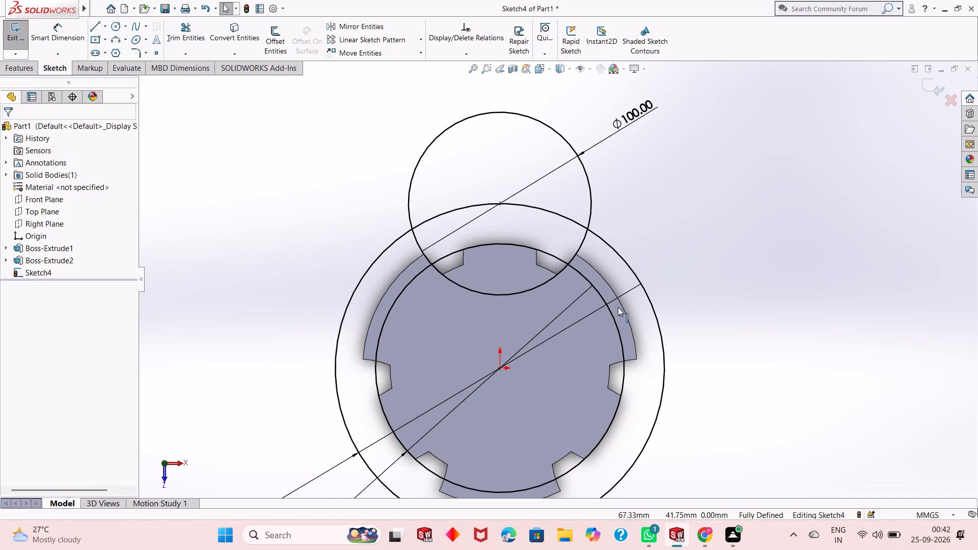
# Create a circular sketch pattern of the 100 mm circle about the origin with 3 equally spaced instances over 360 degrees.
pyautogui.scroll(2, 614, 315)
pyautogui.scroll(-2, 601, 345)
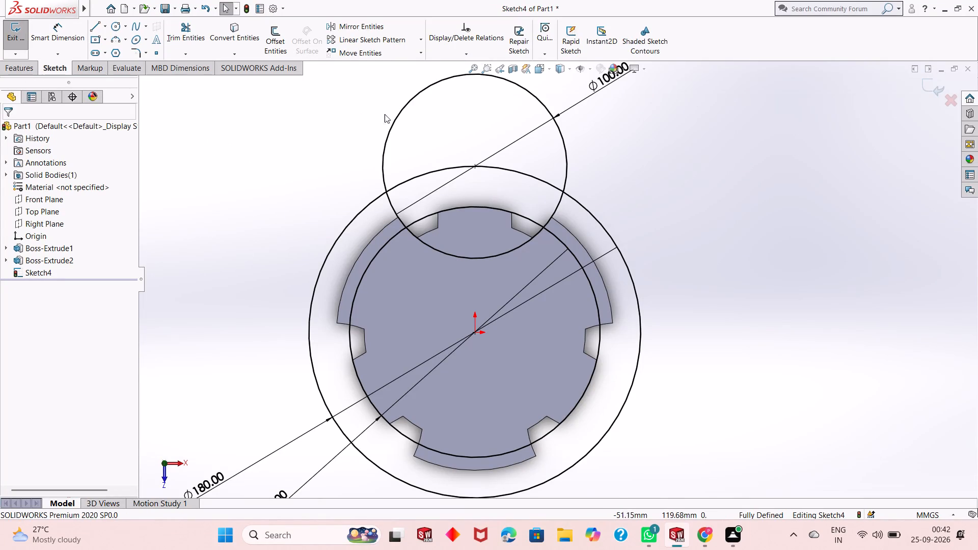
pyautogui.click(397, 114)
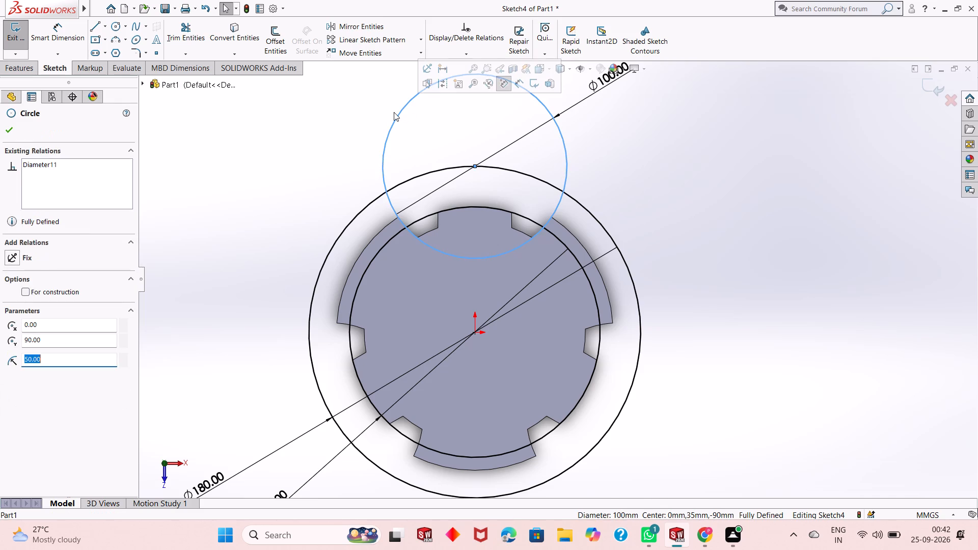
pyautogui.click(422, 41)
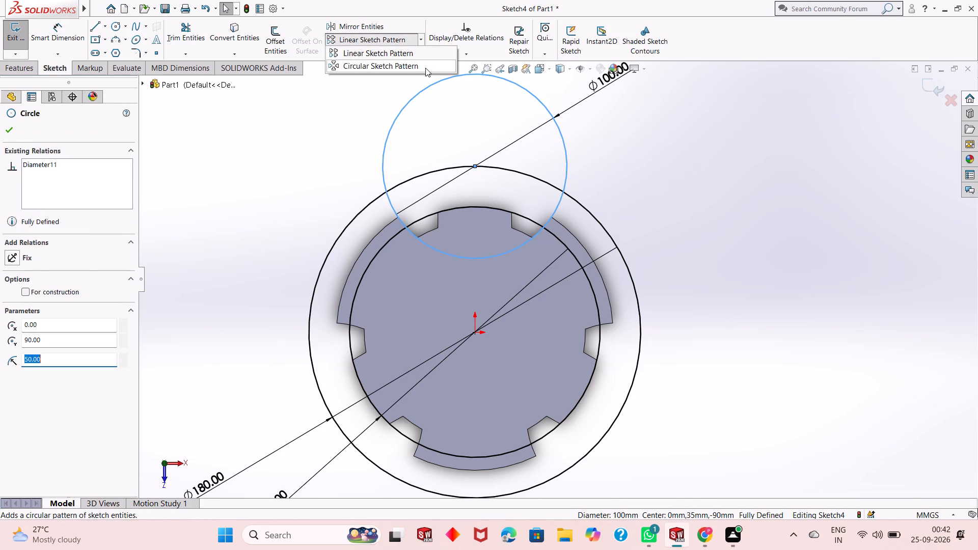
pyautogui.click(425, 68)
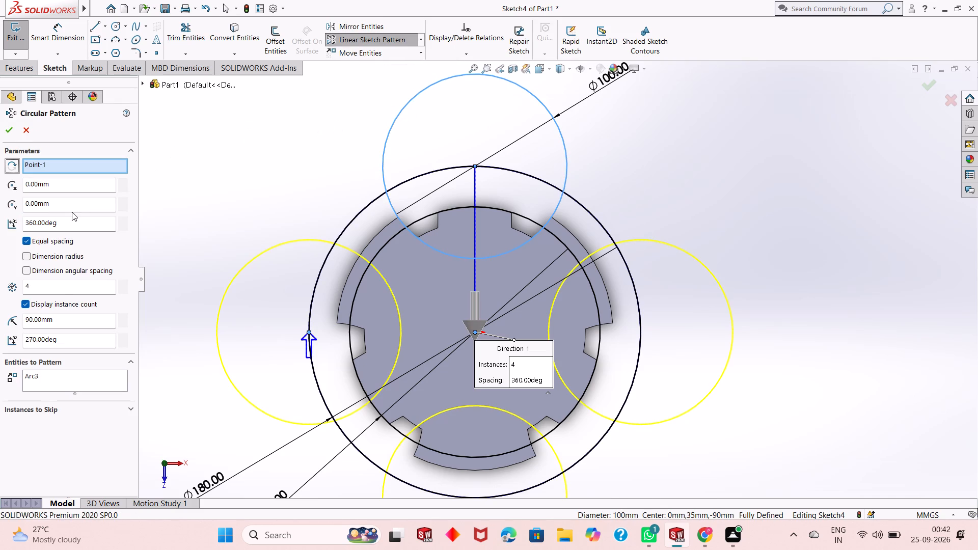
pyautogui.doubleClick(55, 286)
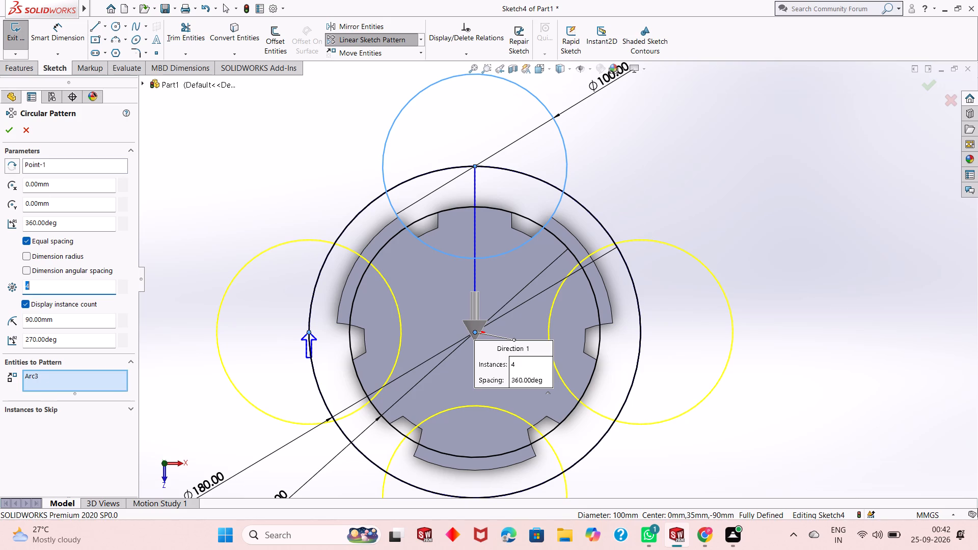
pyautogui.press('3')
pyautogui.press('Return')
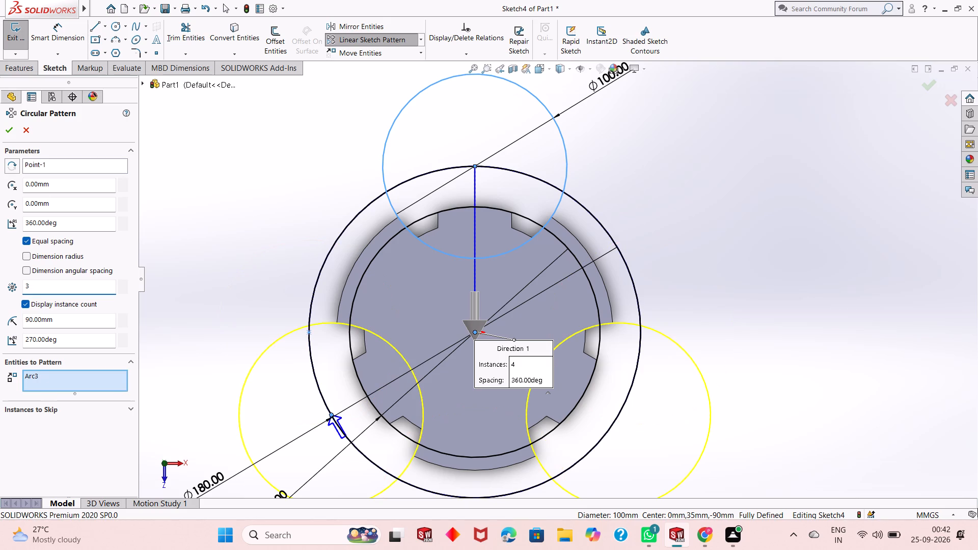
pyautogui.rightClick(250, 190)
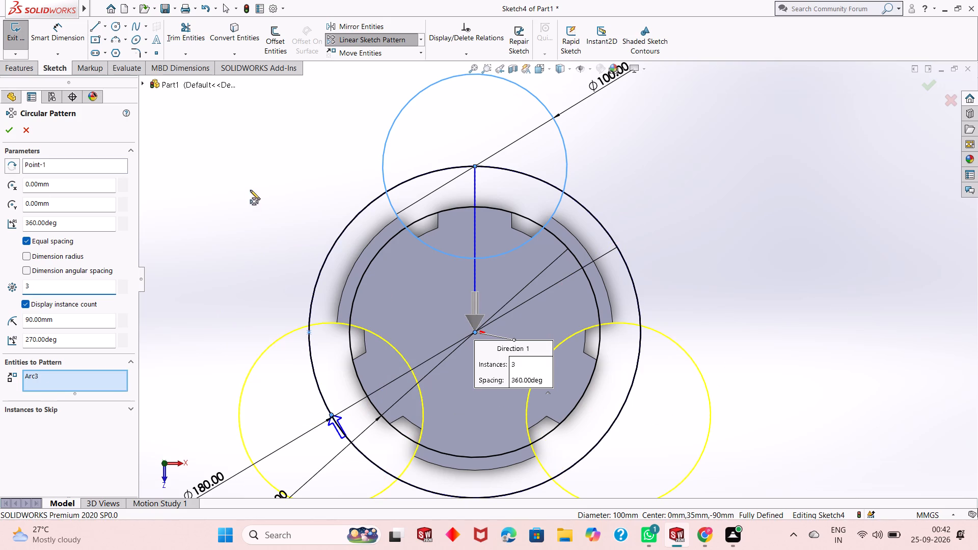
pyautogui.click(217, 206)
pyautogui.rightClick(225, 165)
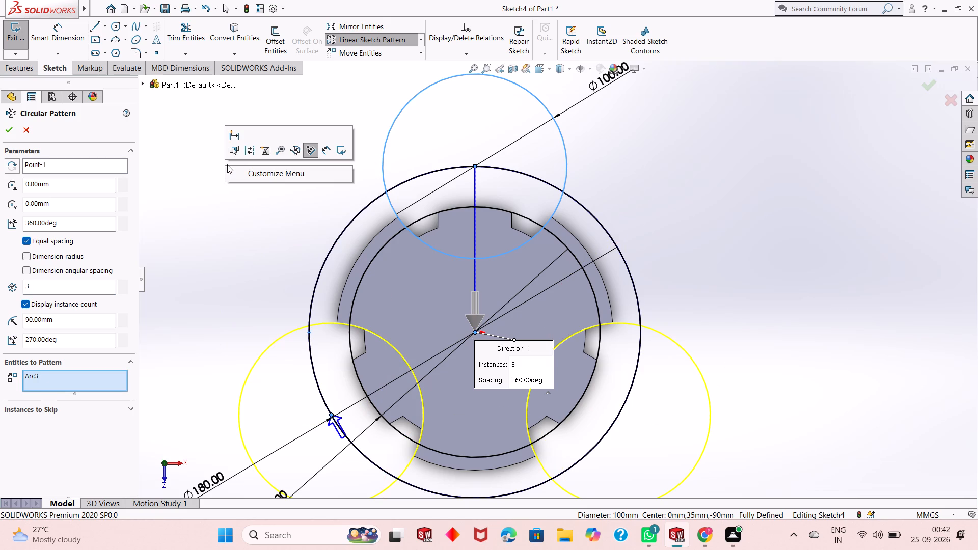
pyautogui.click(218, 220)
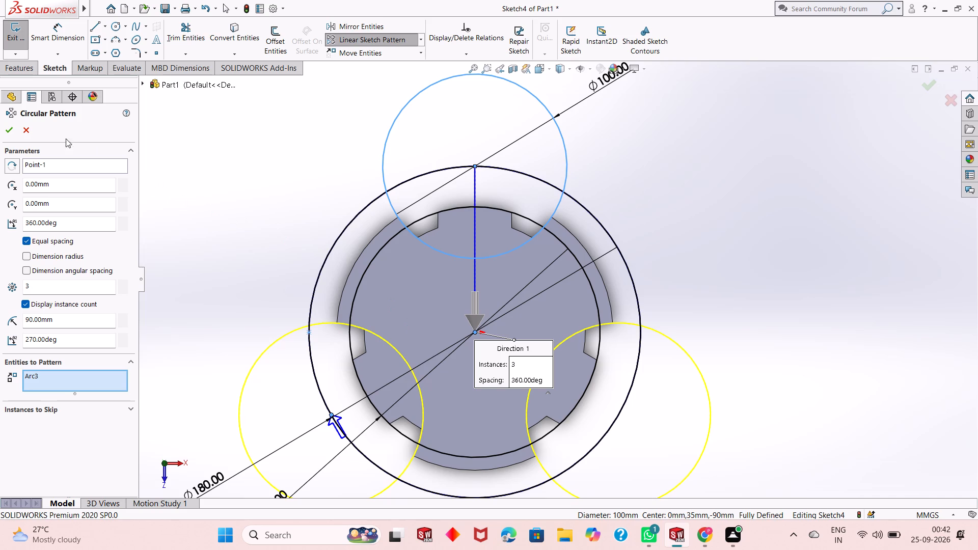
pyautogui.click(9, 128)
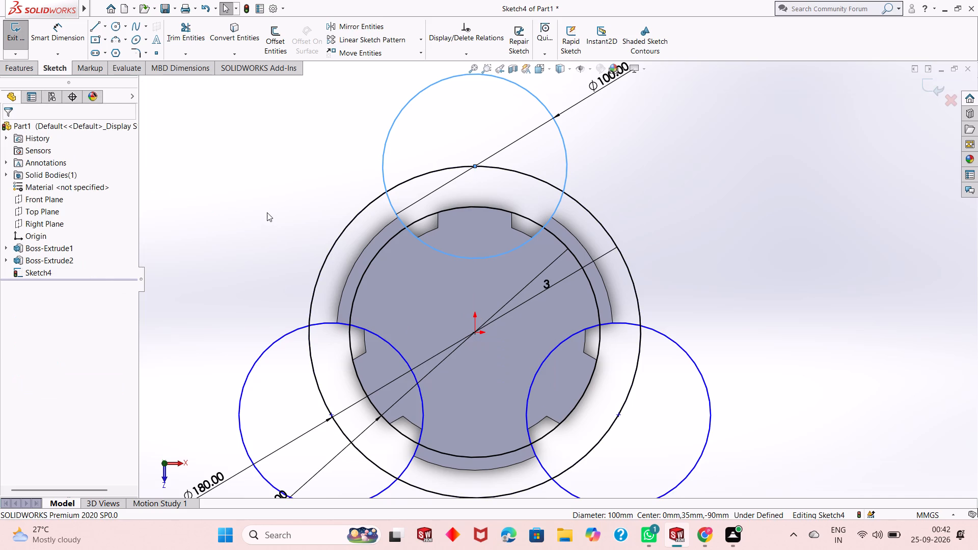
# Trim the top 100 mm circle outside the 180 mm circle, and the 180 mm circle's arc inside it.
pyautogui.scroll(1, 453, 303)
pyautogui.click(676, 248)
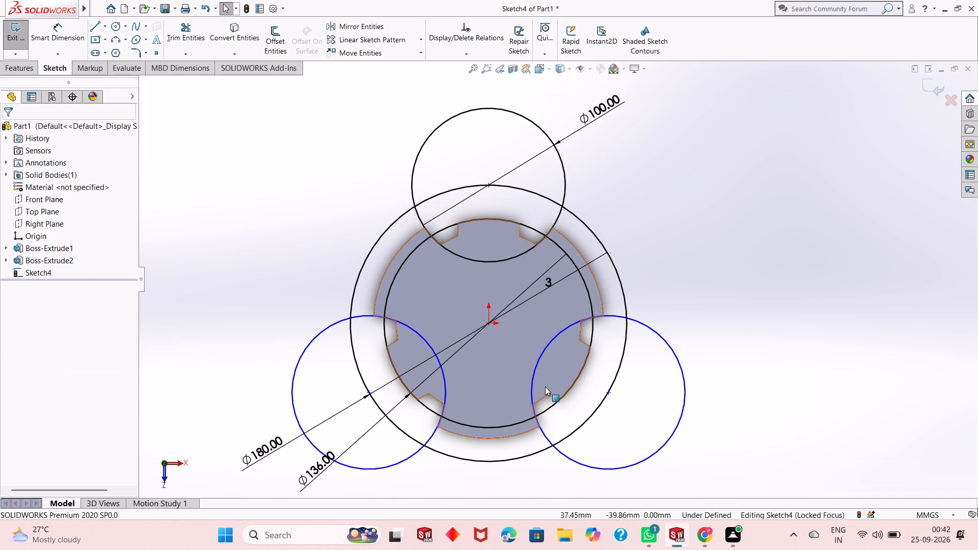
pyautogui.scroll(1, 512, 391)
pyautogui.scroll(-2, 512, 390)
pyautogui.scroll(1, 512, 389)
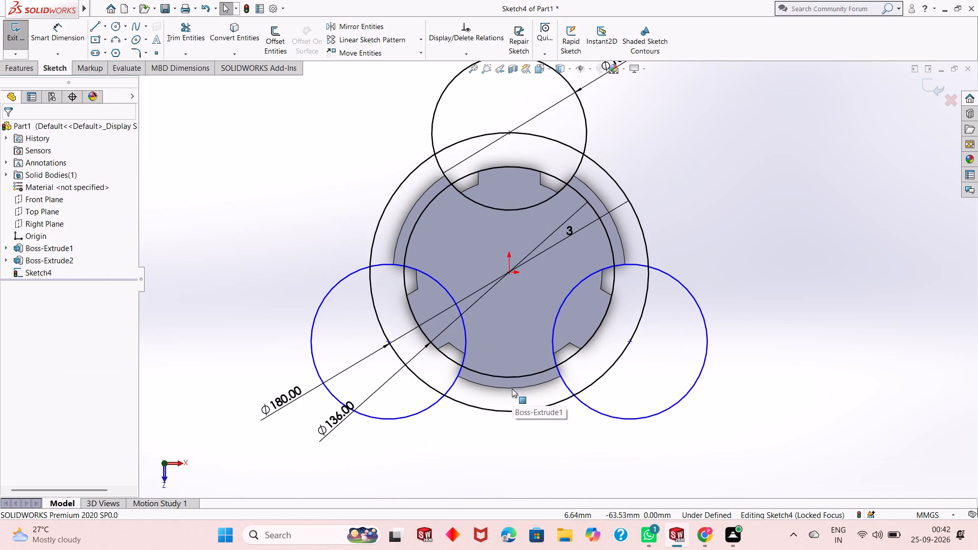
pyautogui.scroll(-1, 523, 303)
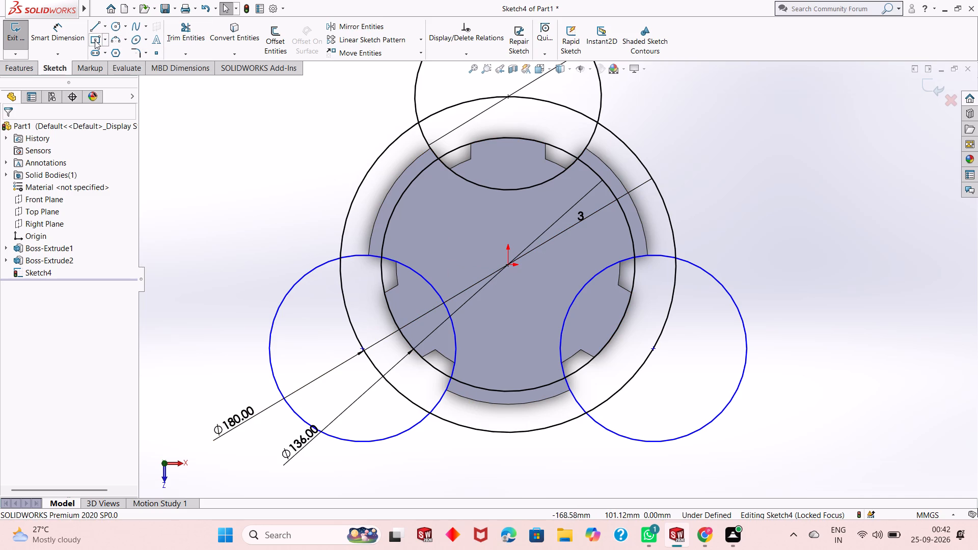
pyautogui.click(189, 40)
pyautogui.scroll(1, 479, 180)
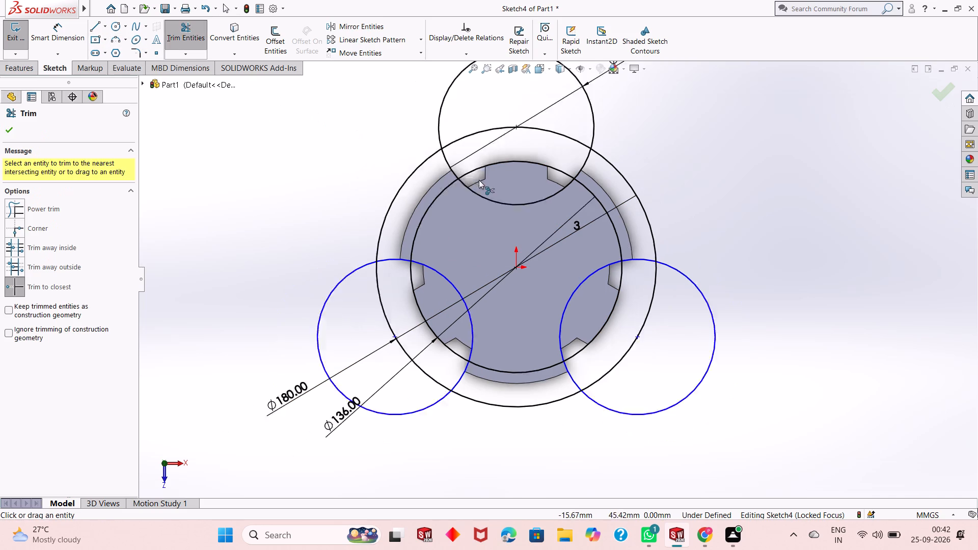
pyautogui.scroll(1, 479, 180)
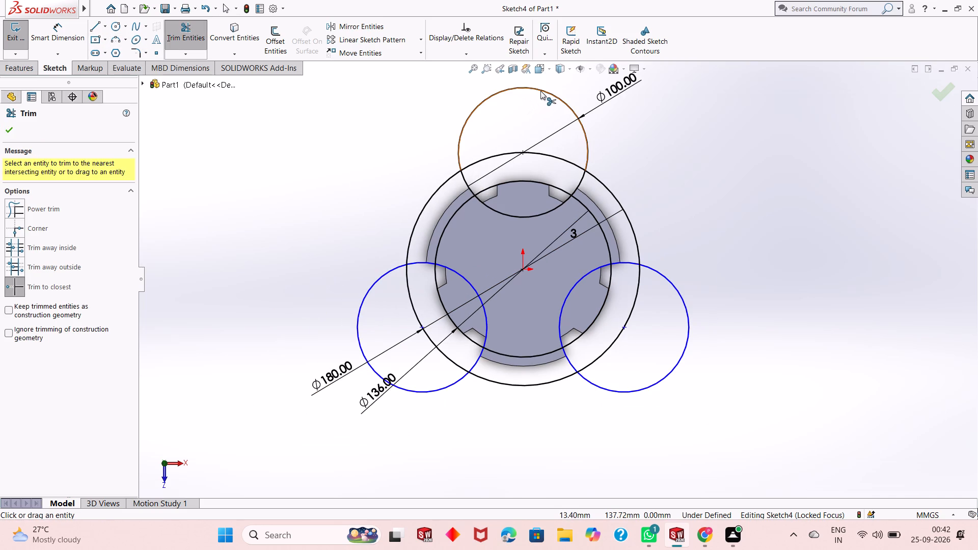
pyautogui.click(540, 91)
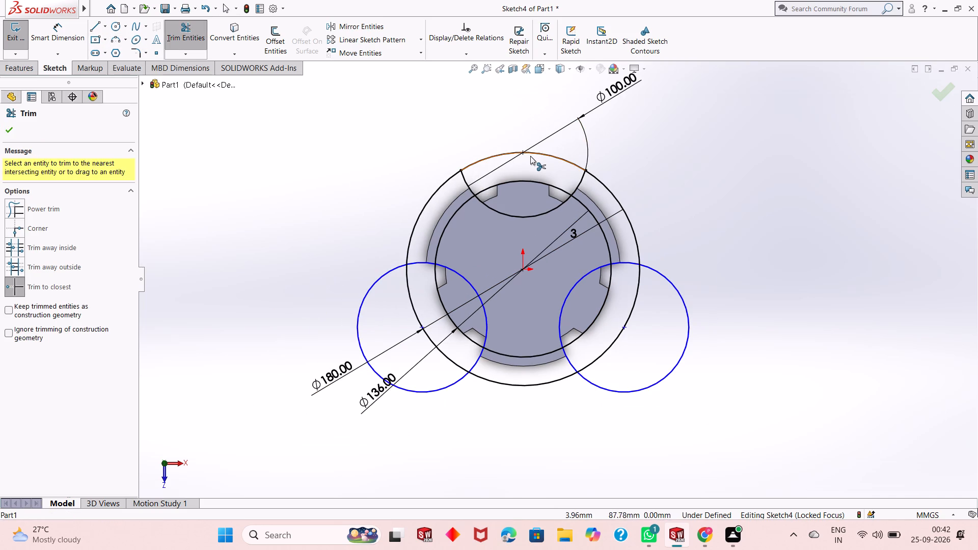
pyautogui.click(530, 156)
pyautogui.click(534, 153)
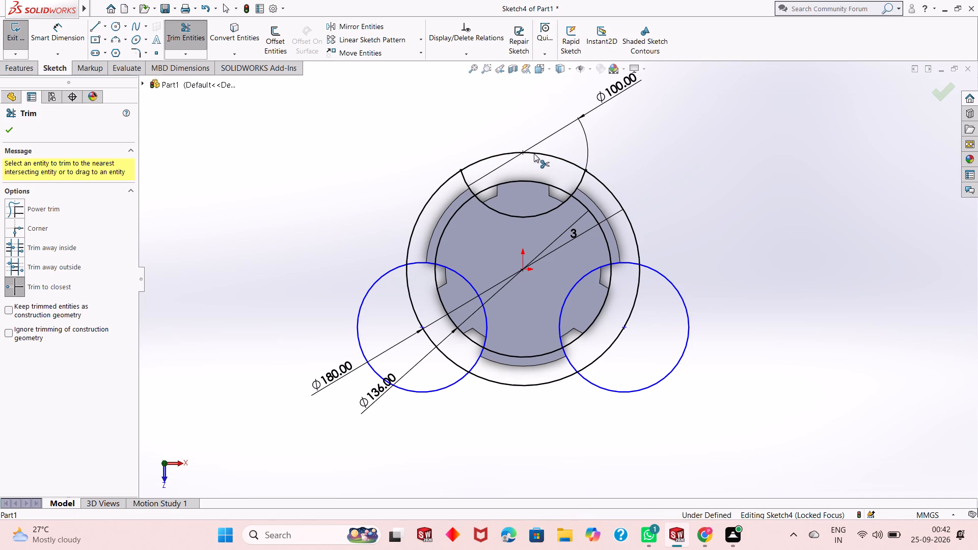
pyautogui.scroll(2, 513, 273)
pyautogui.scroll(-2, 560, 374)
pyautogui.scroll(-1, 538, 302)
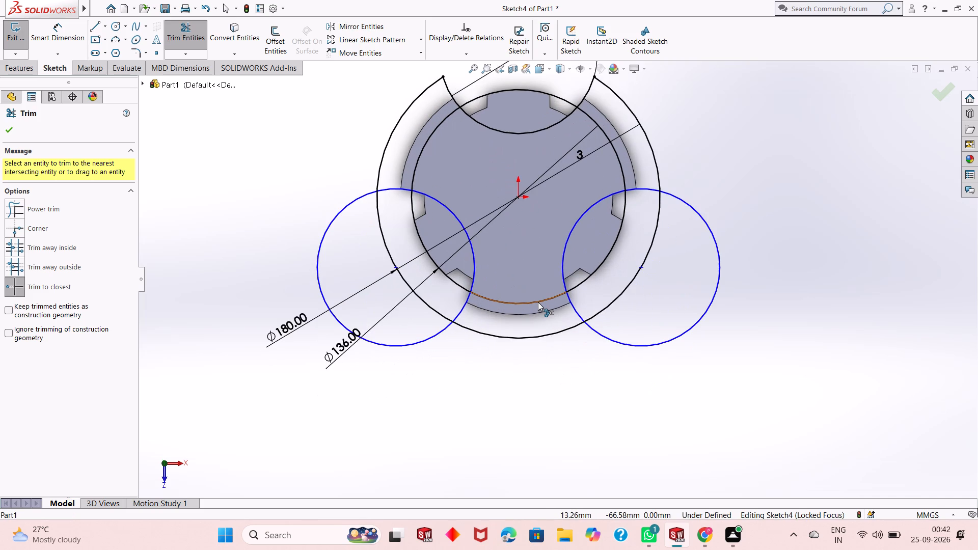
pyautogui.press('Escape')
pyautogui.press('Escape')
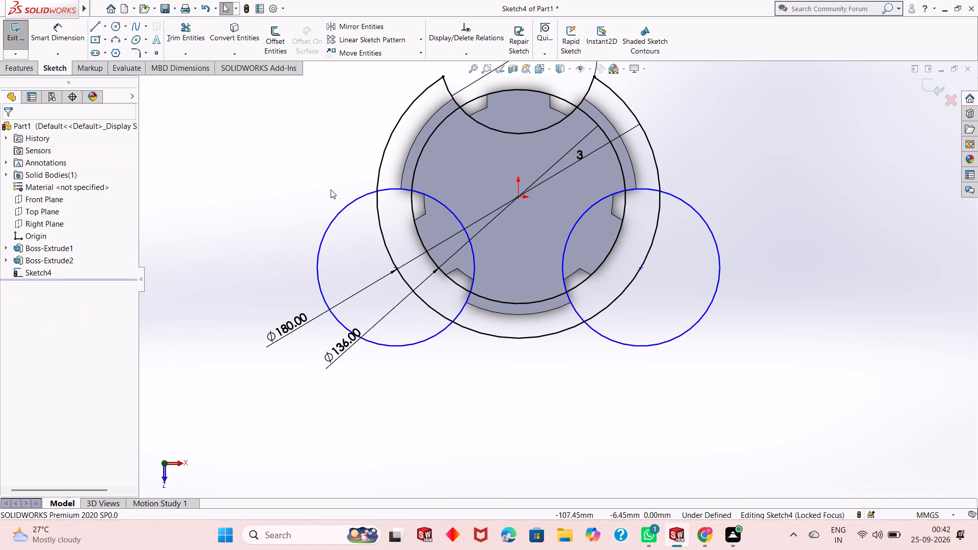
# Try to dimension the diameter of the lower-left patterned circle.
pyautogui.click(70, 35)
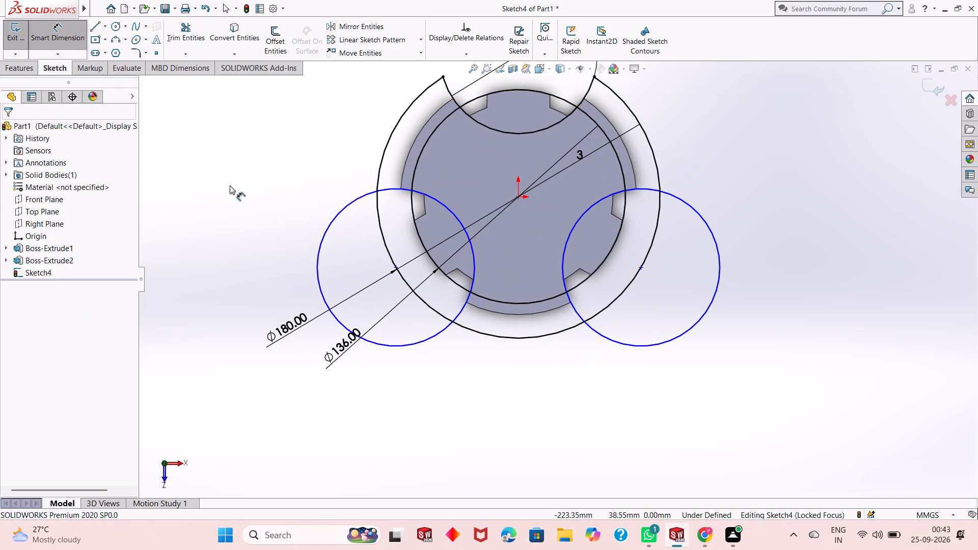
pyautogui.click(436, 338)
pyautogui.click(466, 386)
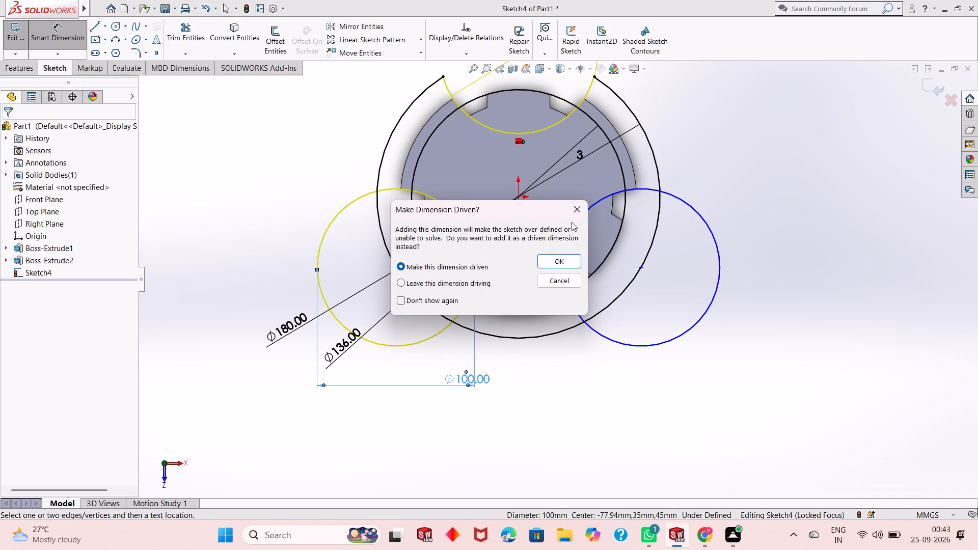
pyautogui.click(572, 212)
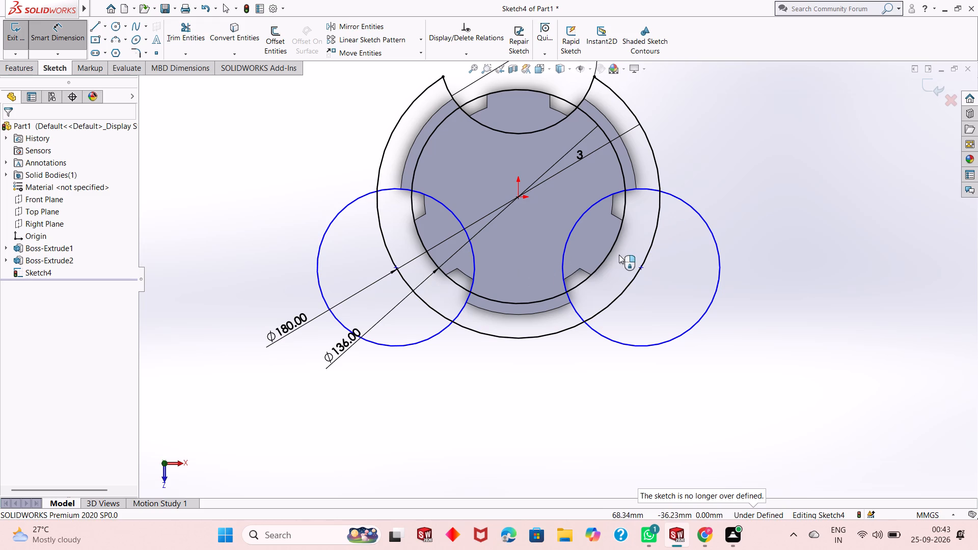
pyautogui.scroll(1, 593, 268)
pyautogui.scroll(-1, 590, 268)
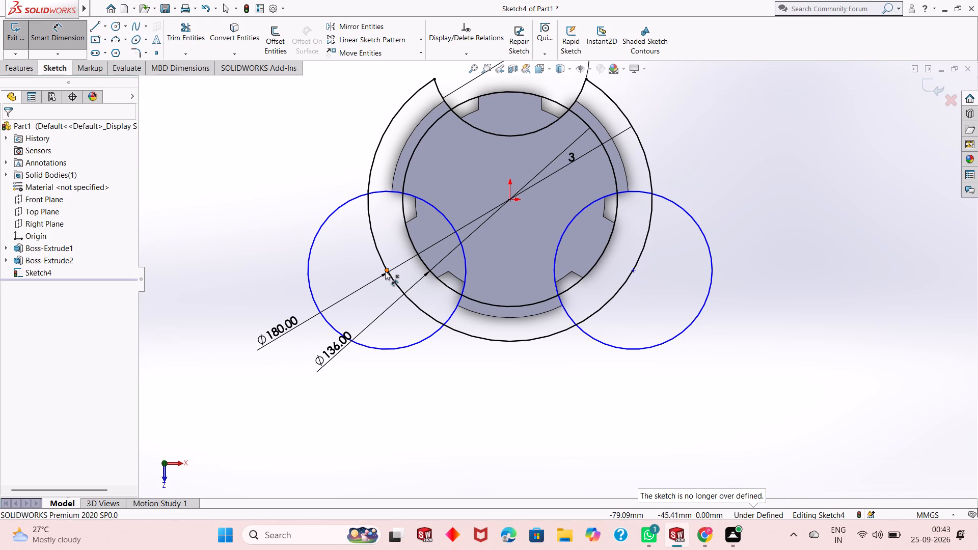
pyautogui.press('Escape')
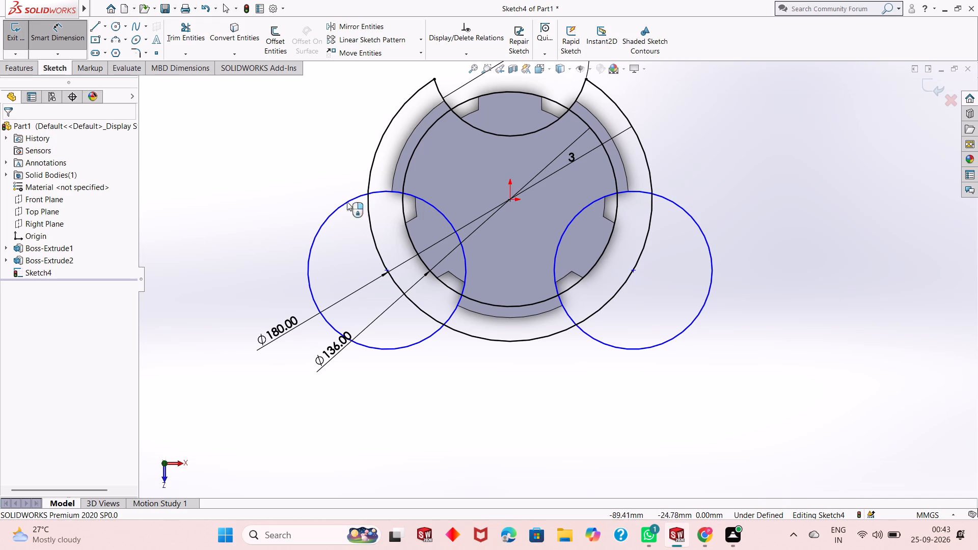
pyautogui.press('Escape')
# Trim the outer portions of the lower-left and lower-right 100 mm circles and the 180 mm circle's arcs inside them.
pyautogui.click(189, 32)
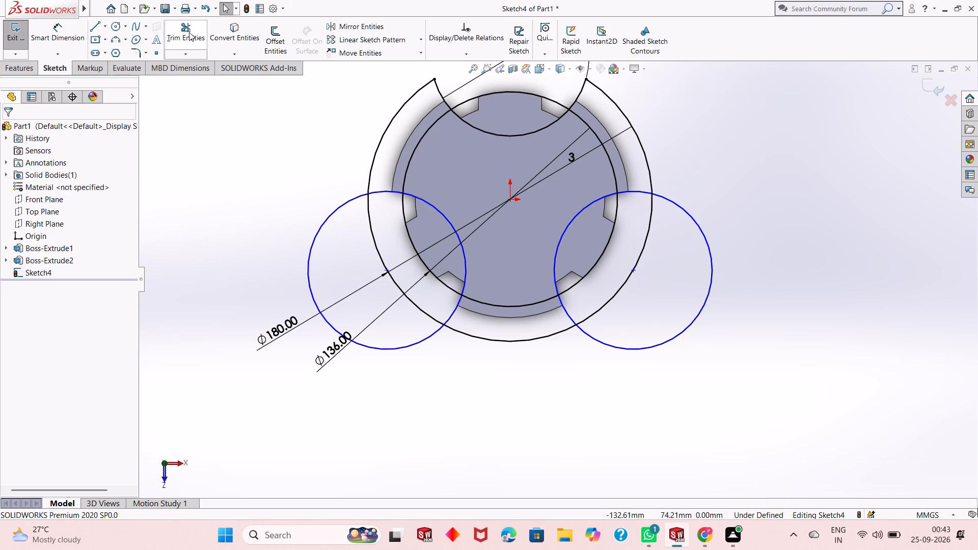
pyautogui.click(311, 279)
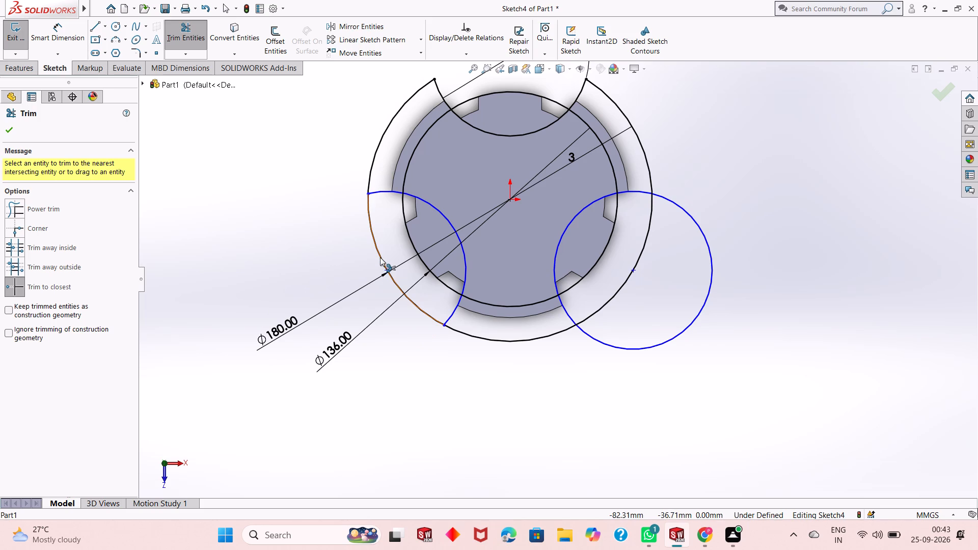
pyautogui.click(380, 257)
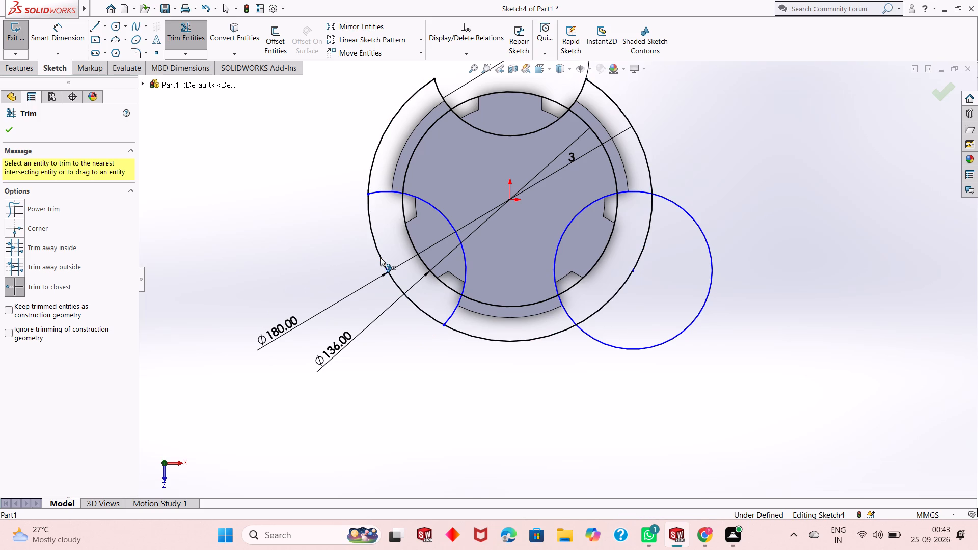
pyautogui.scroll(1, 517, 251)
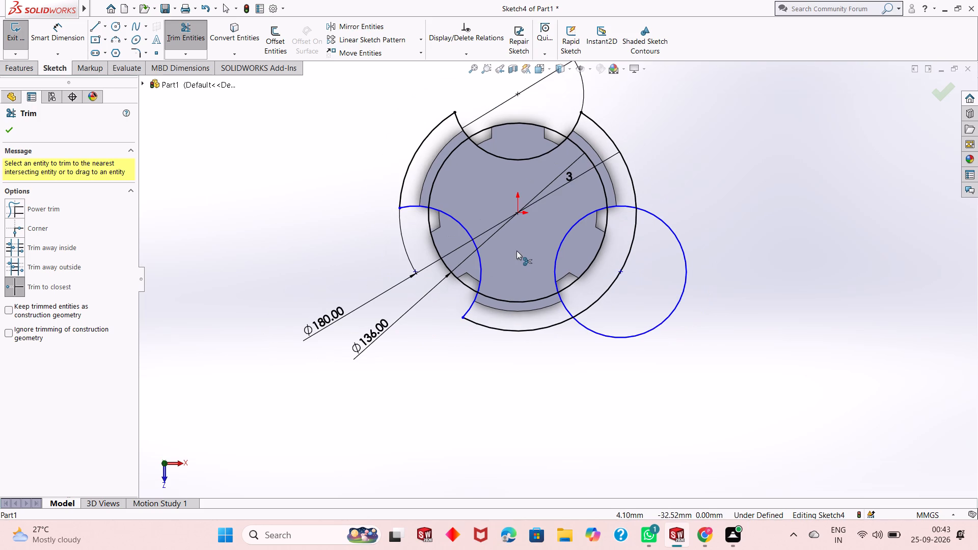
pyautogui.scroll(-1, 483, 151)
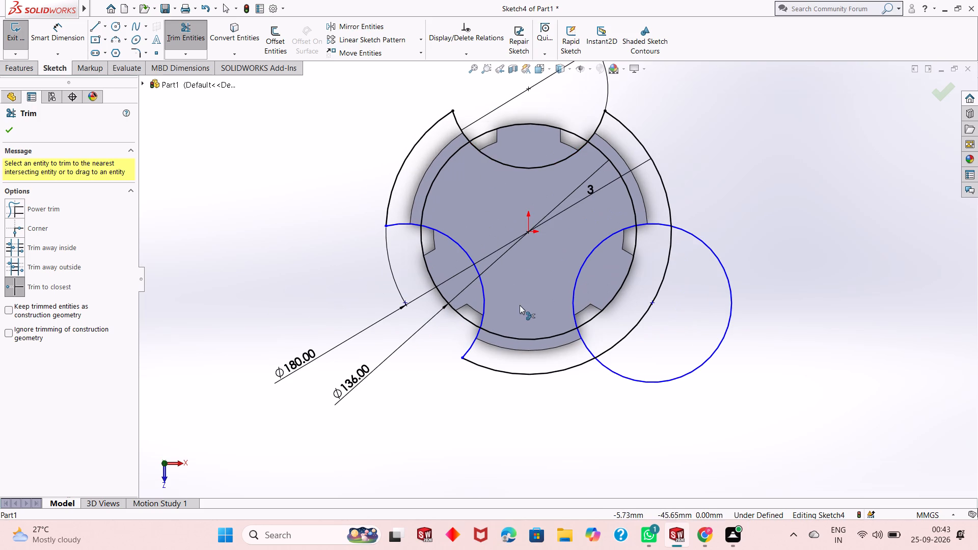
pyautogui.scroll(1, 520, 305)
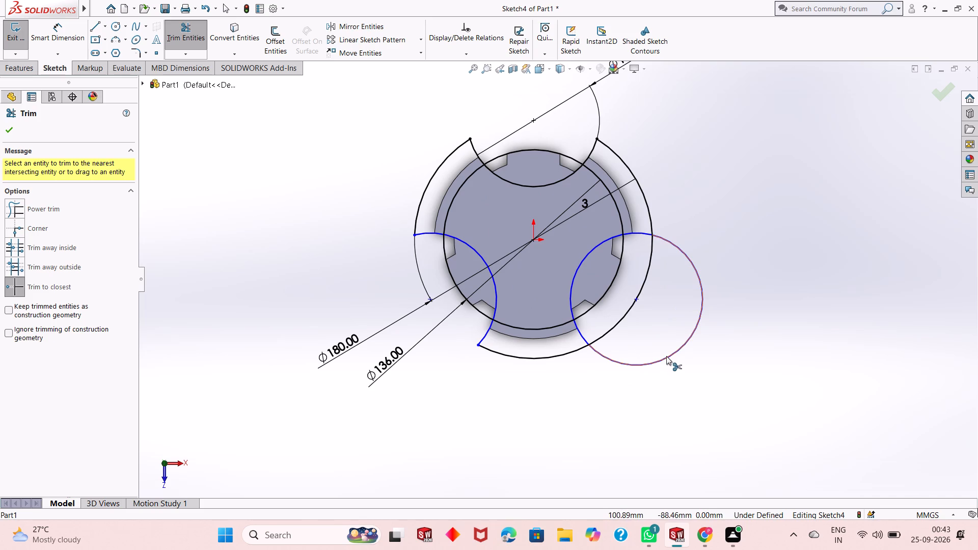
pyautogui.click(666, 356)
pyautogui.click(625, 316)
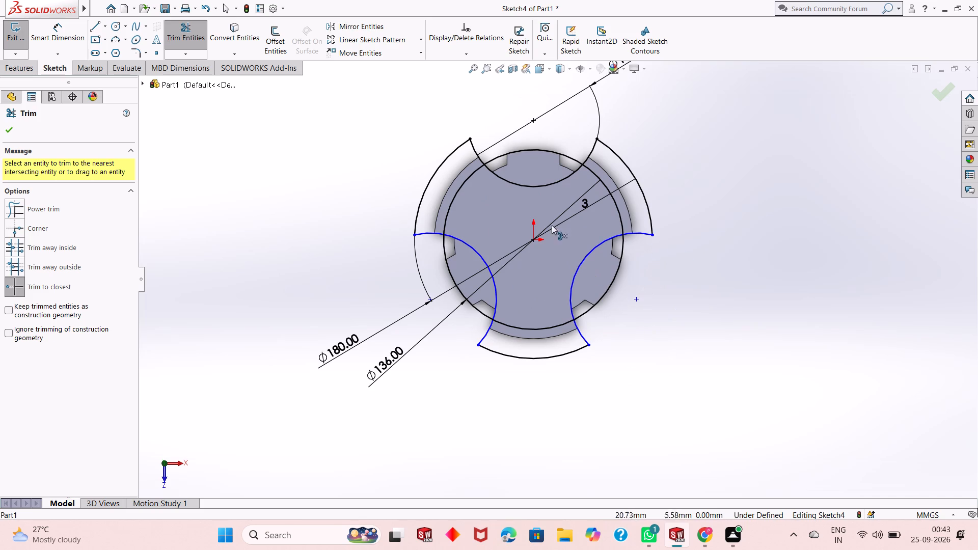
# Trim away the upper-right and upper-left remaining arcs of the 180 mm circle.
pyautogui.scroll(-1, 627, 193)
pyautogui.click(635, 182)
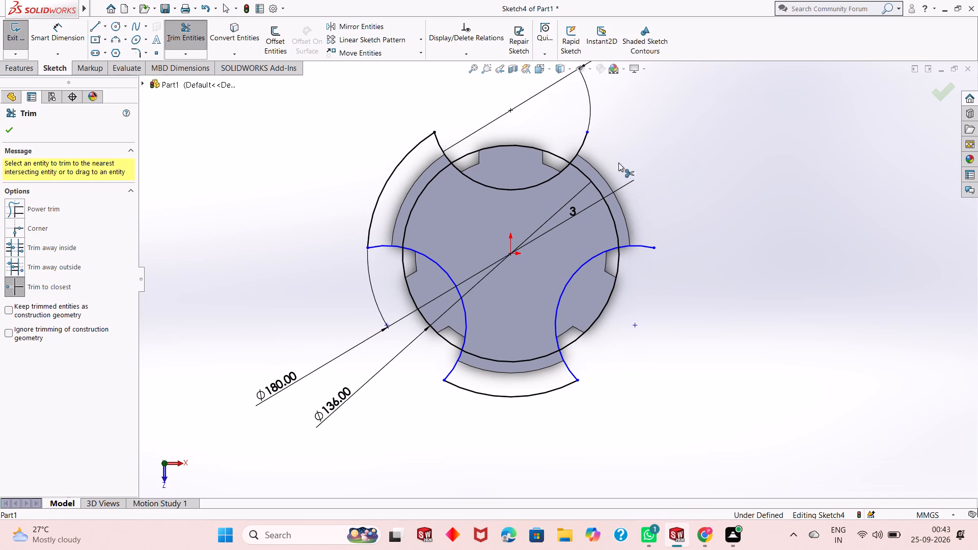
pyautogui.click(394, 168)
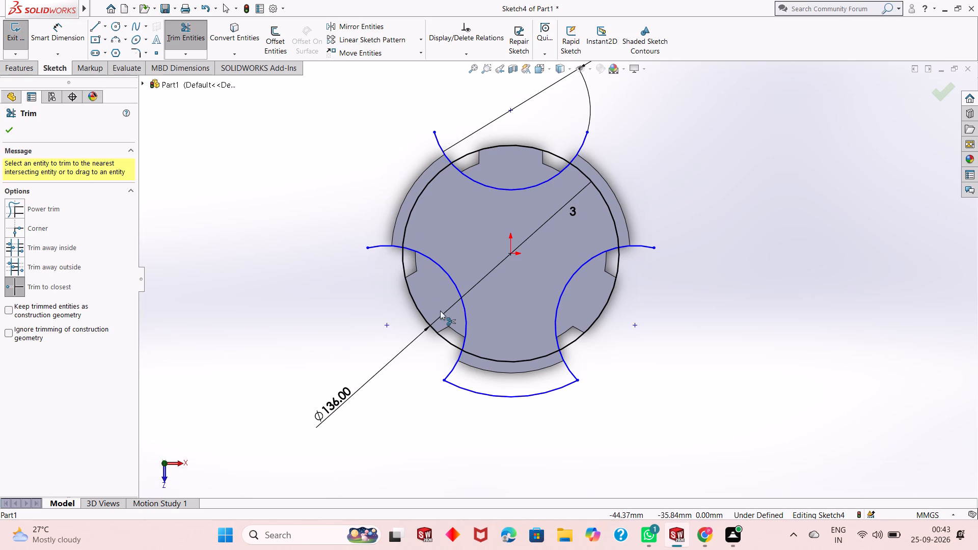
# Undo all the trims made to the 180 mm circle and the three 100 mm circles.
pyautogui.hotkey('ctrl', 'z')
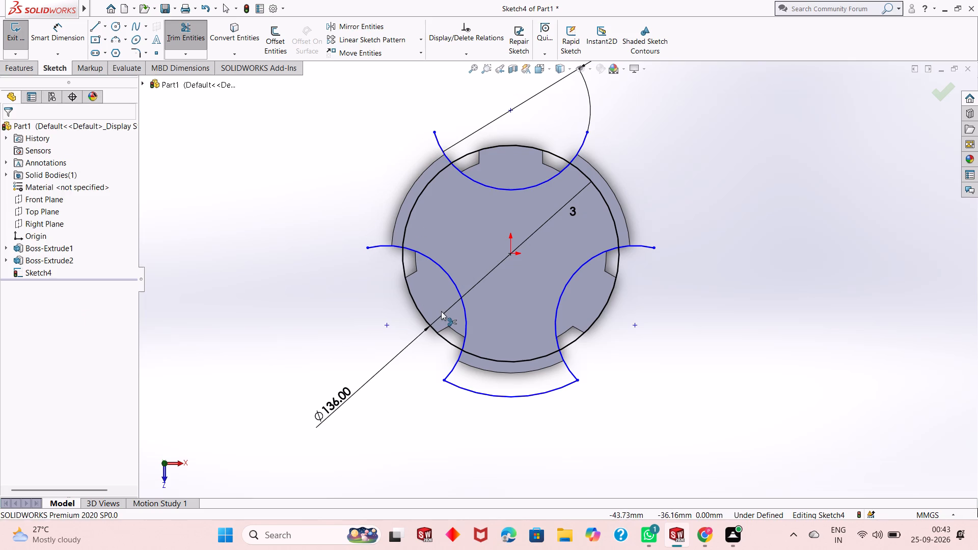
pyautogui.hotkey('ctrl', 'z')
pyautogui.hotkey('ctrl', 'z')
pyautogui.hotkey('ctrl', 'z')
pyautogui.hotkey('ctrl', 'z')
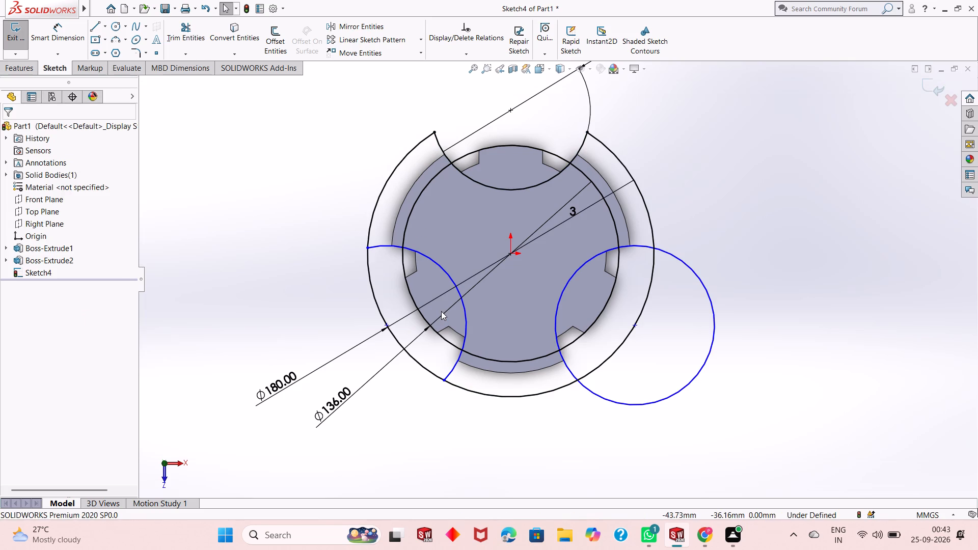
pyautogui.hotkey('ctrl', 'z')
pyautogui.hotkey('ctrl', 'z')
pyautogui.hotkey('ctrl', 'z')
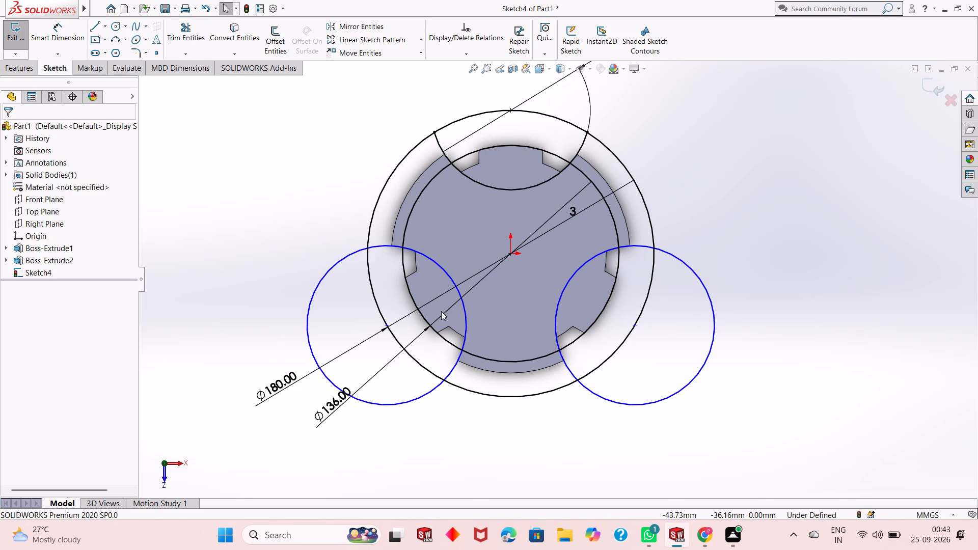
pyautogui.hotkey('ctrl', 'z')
# Trim the portion of the top 100 mm circle lying outside the 180 mm circle.
pyautogui.scroll(1, 648, 336)
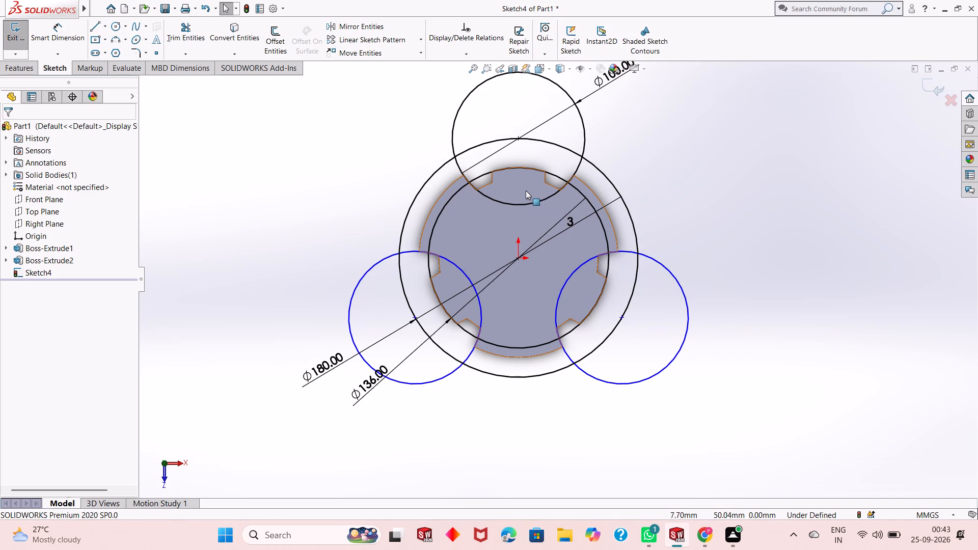
pyautogui.scroll(-2, 529, 190)
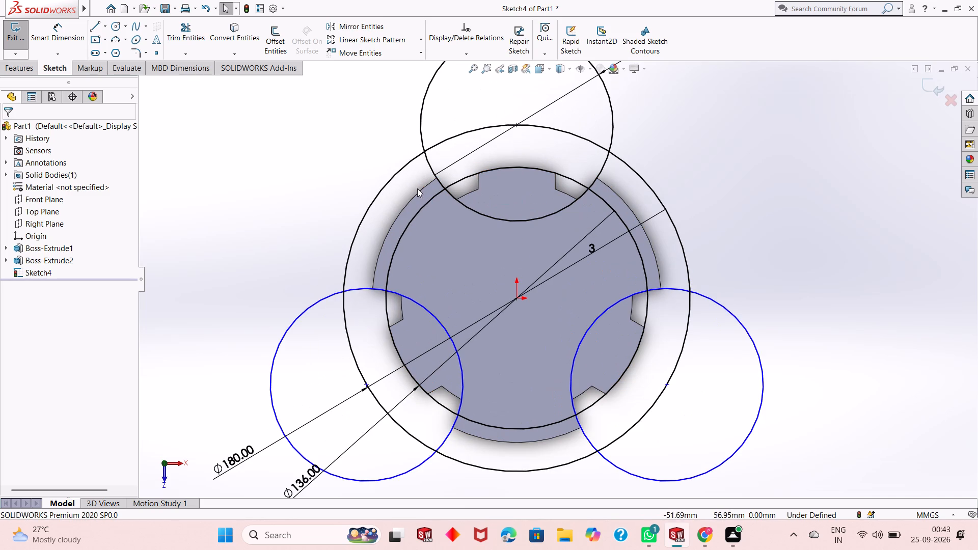
pyautogui.click(182, 40)
pyautogui.click(426, 104)
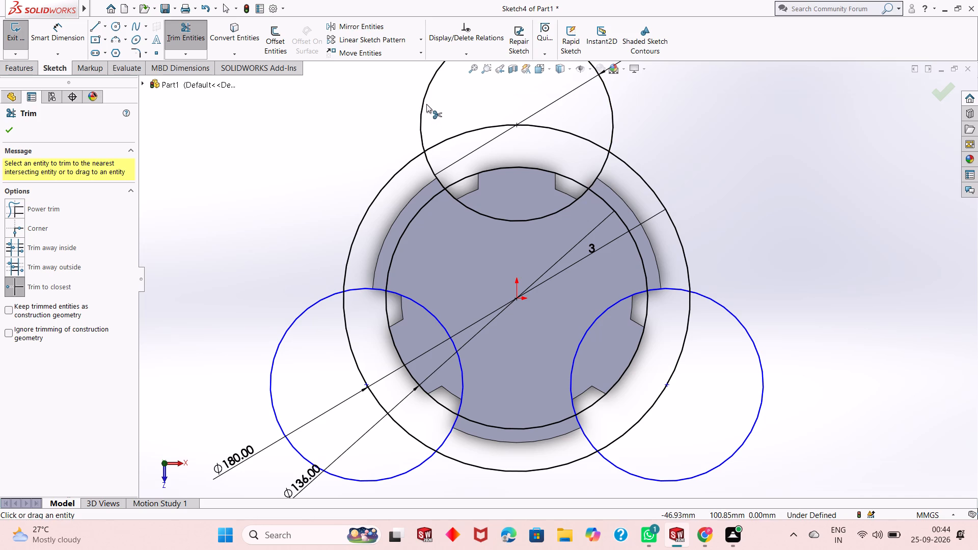
pyautogui.click(427, 92)
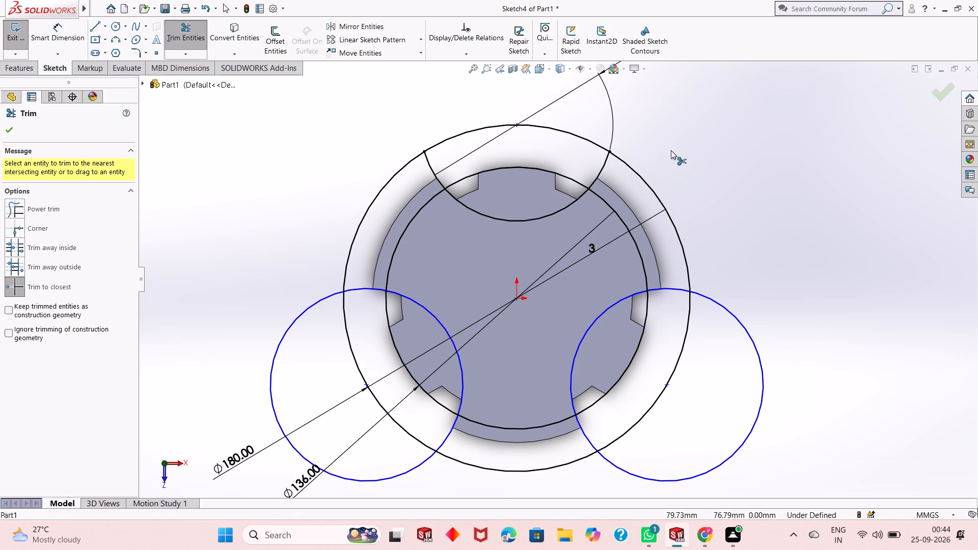
pyautogui.press('Escape')
pyautogui.press('Escape')
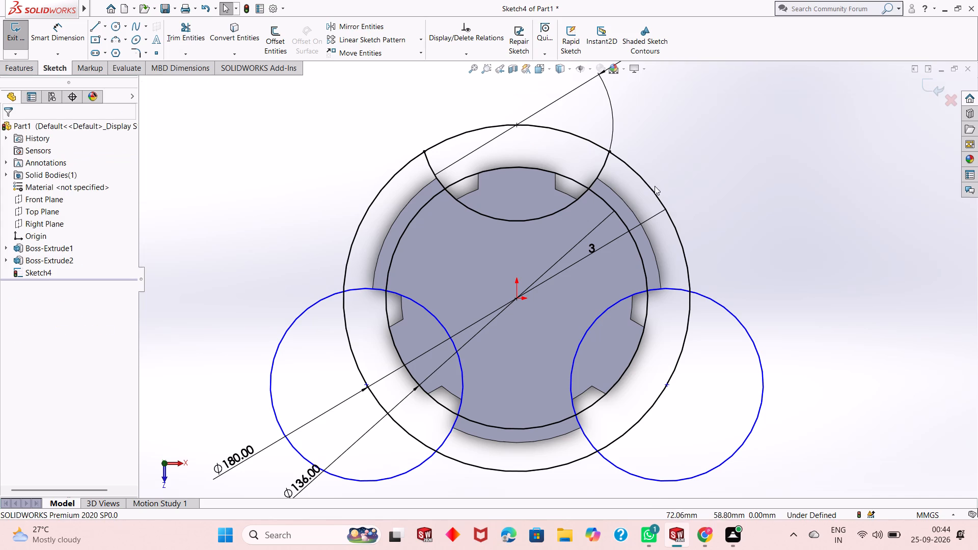
# Delete the 180 mm origin-centred circle from the sketch.
pyautogui.click(653, 191)
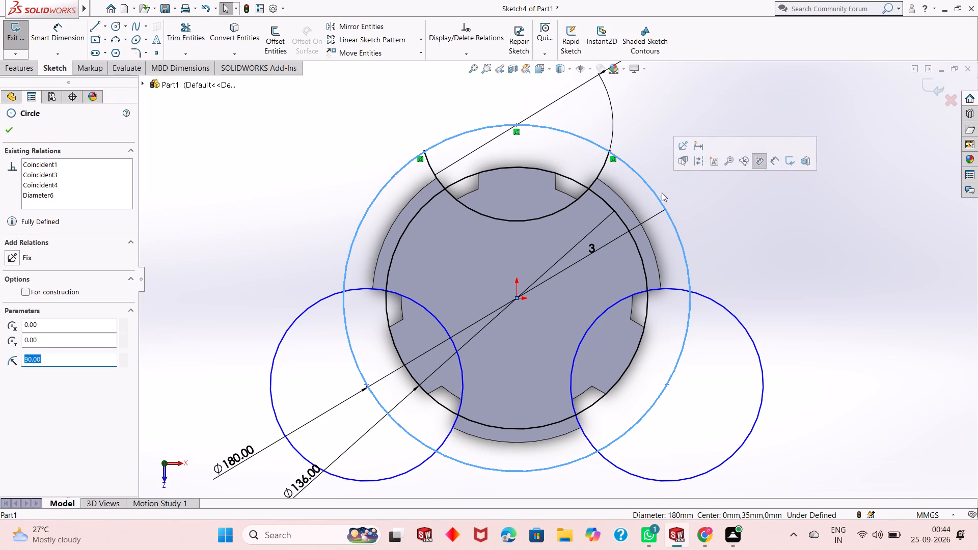
pyautogui.rightClick(720, 192)
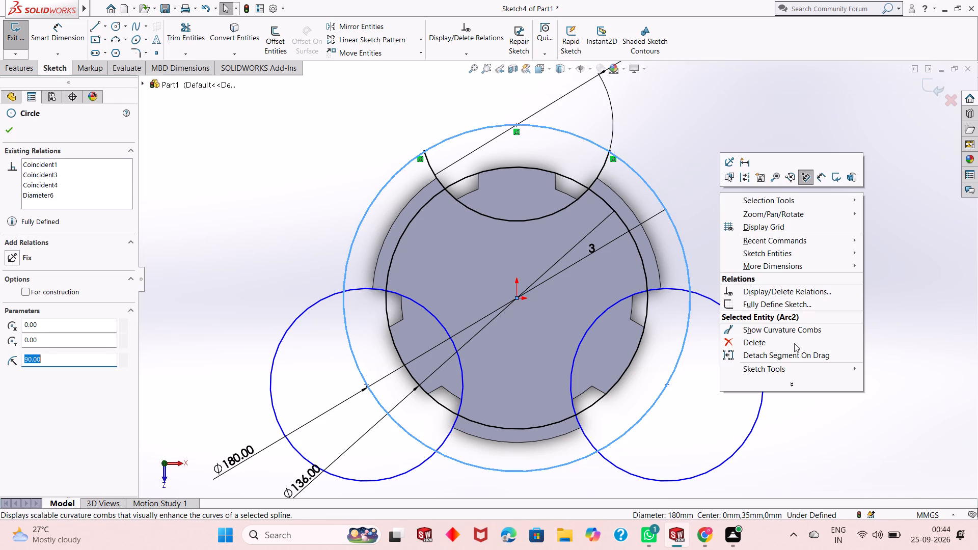
pyautogui.click(795, 346)
pyautogui.click(430, 268)
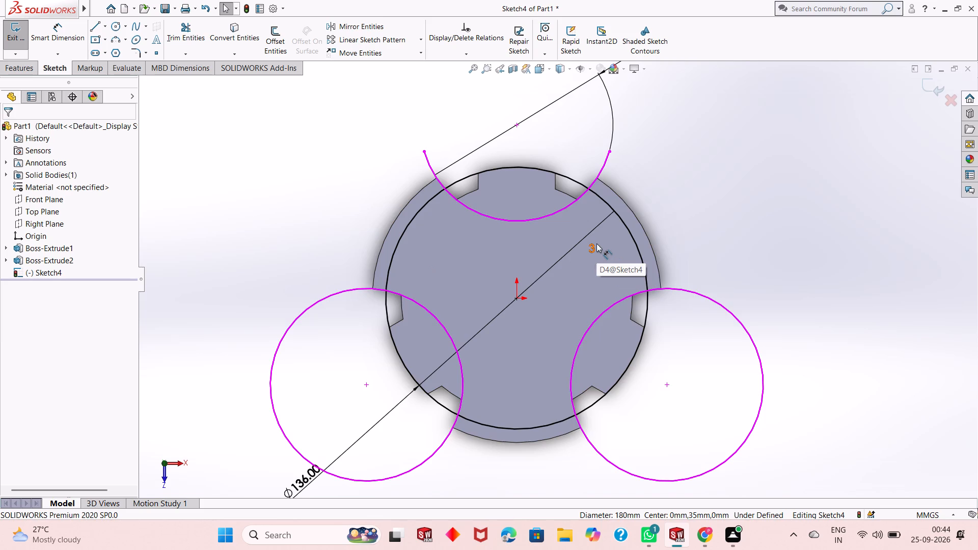
pyautogui.scroll(-2, 588, 228)
pyautogui.scroll(1, 588, 228)
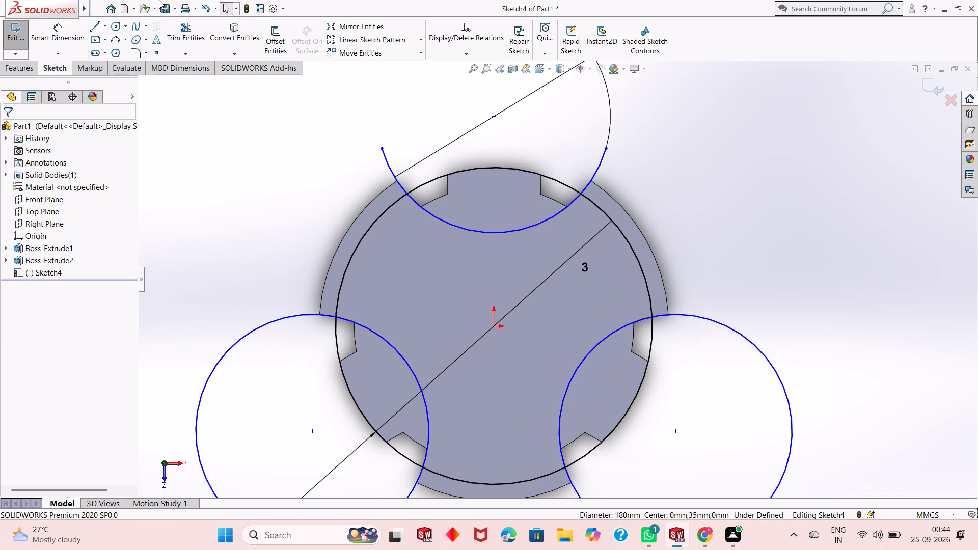
# Trim the top 100 mm circle's two ends outside the 136 mm circle, and the 136 mm circle's arc within it.
pyautogui.click(193, 39)
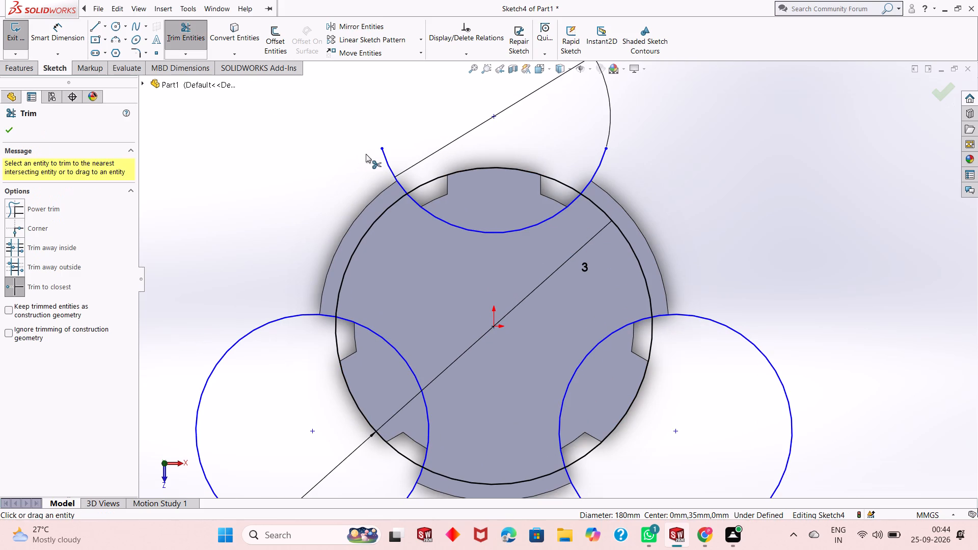
pyautogui.click(384, 156)
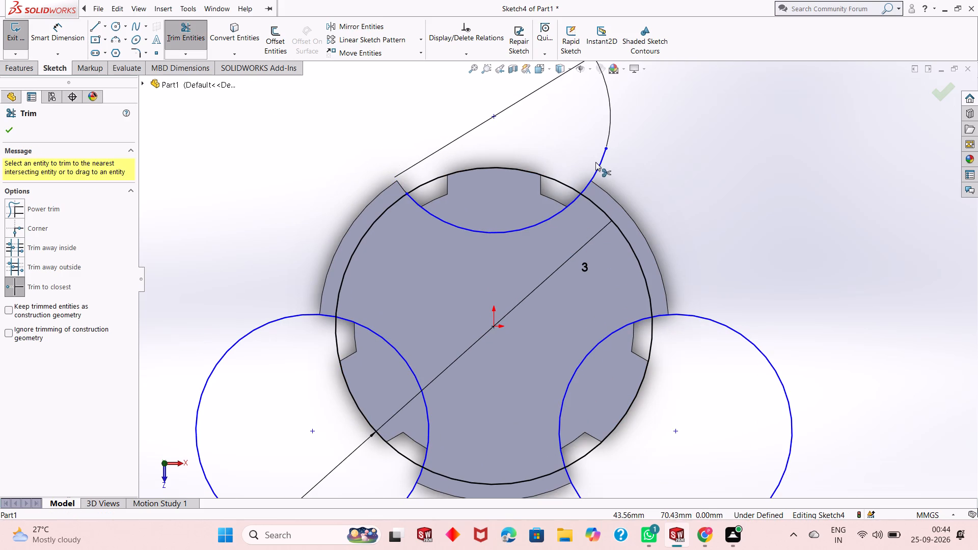
pyautogui.click(601, 162)
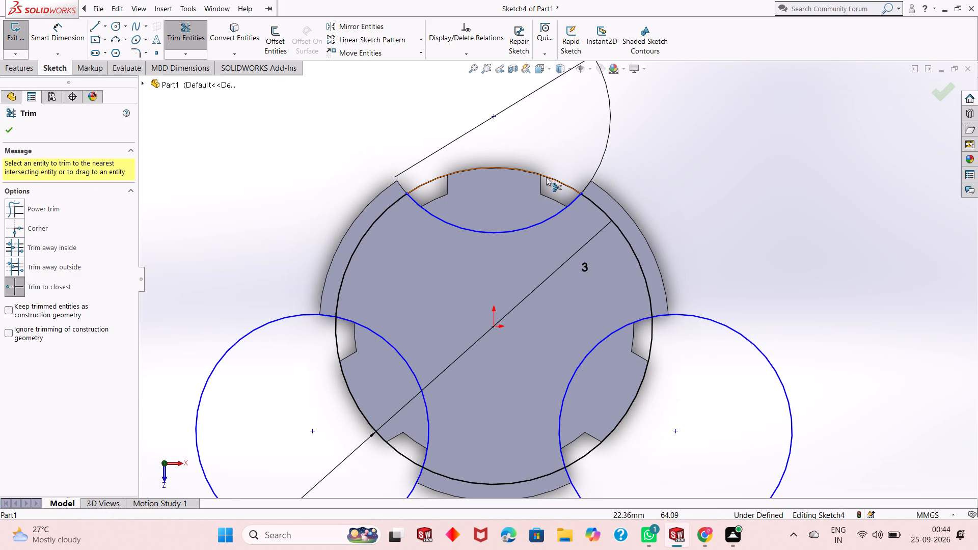
pyautogui.click(546, 177)
pyautogui.scroll(2, 459, 281)
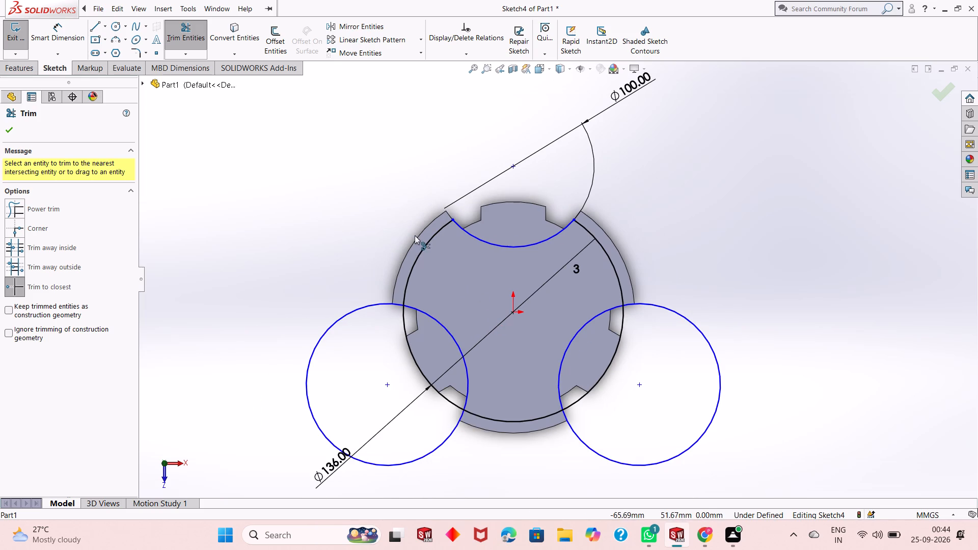
# Trim the two lower 100 mm circles outside the 136 mm circle, and the 136 mm circle's arcs within them.
pyautogui.scroll(-2, 488, 326)
pyautogui.click(312, 296)
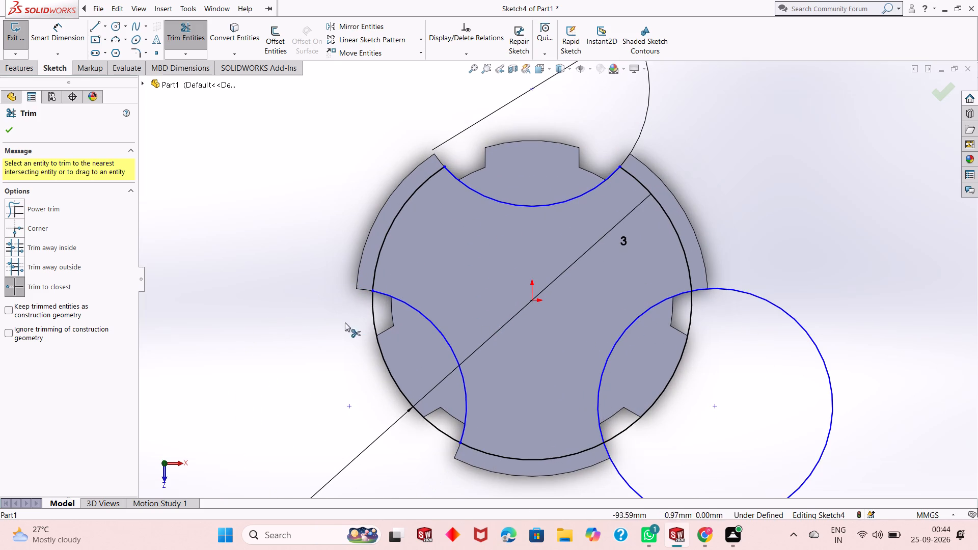
pyautogui.click(374, 315)
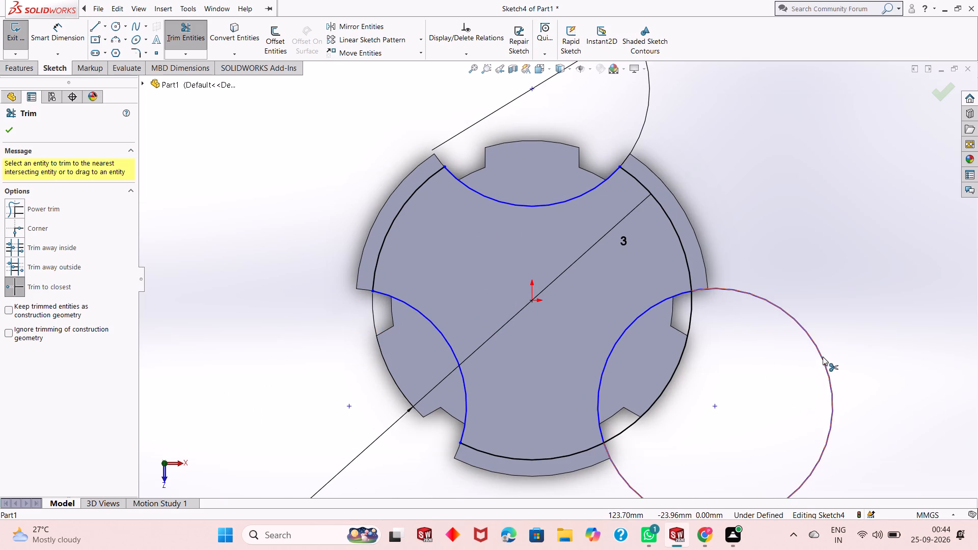
pyautogui.click(823, 356)
pyautogui.click(691, 316)
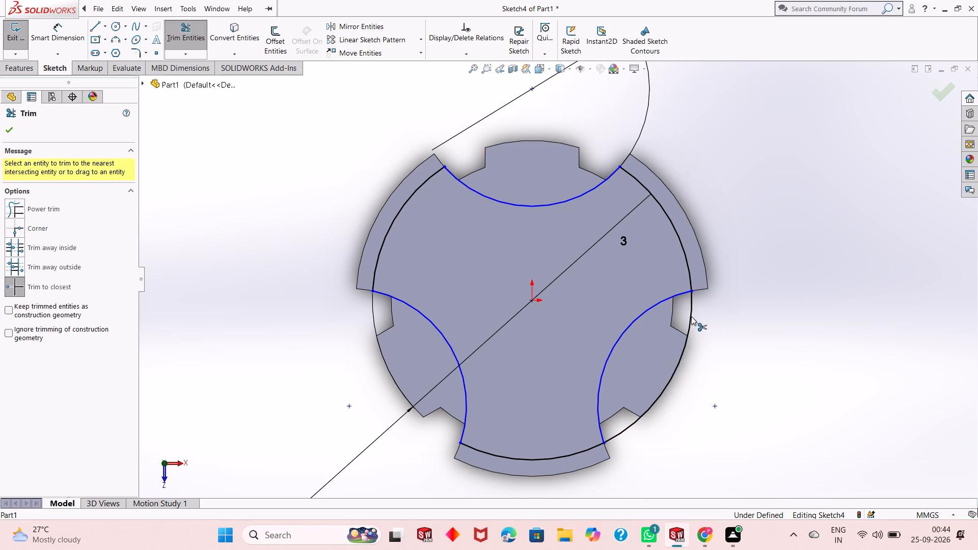
pyautogui.scroll(2, 646, 356)
pyautogui.scroll(-1, 614, 338)
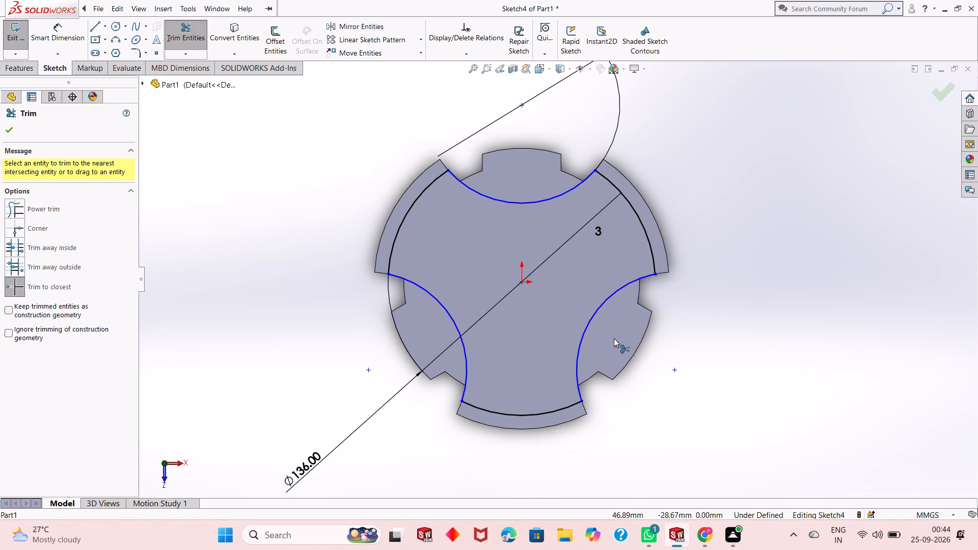
pyautogui.rightClick(271, 227)
pyautogui.click(316, 260)
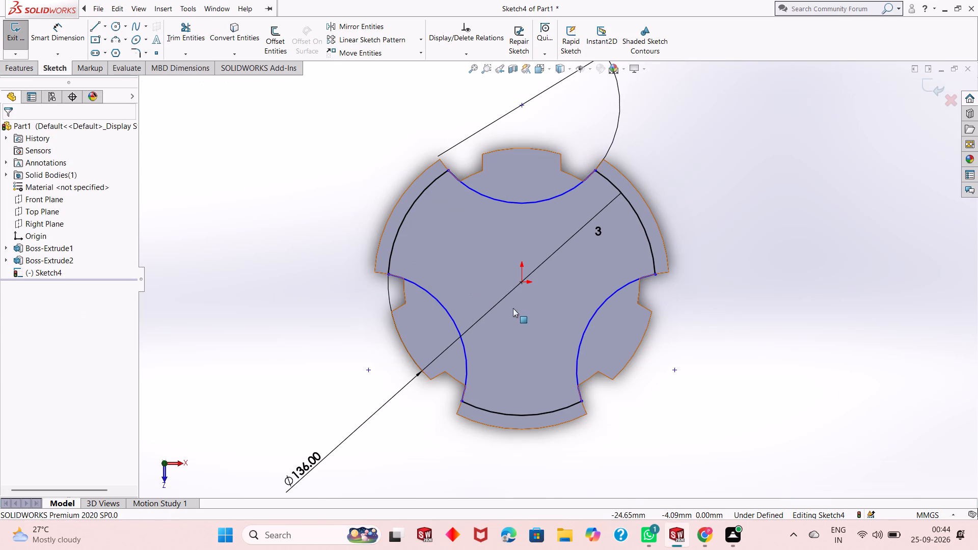
# Dimension the vertical distance from the origin to the left endpoint of the profile's bottom arc, keeping the drawn size.
pyautogui.click(62, 36)
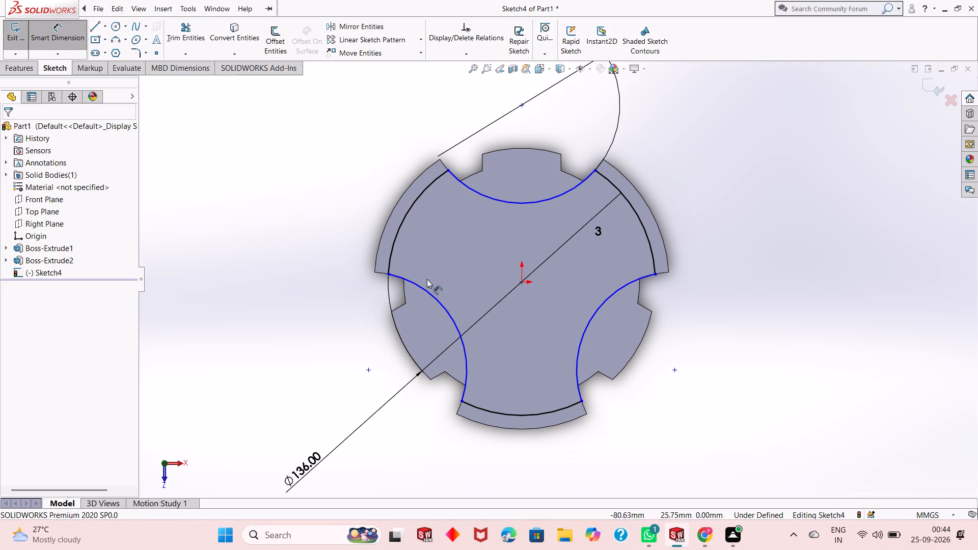
pyautogui.click(464, 400)
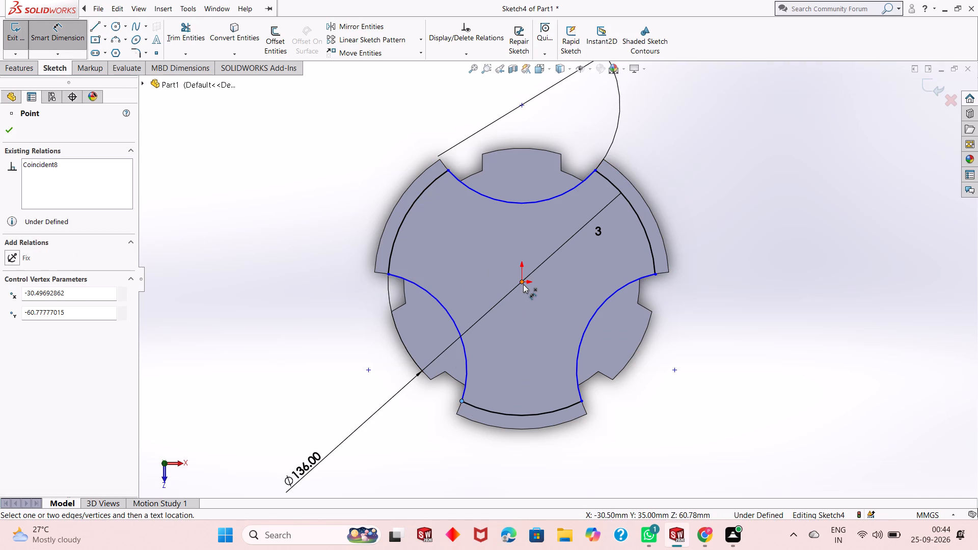
pyautogui.click(524, 282)
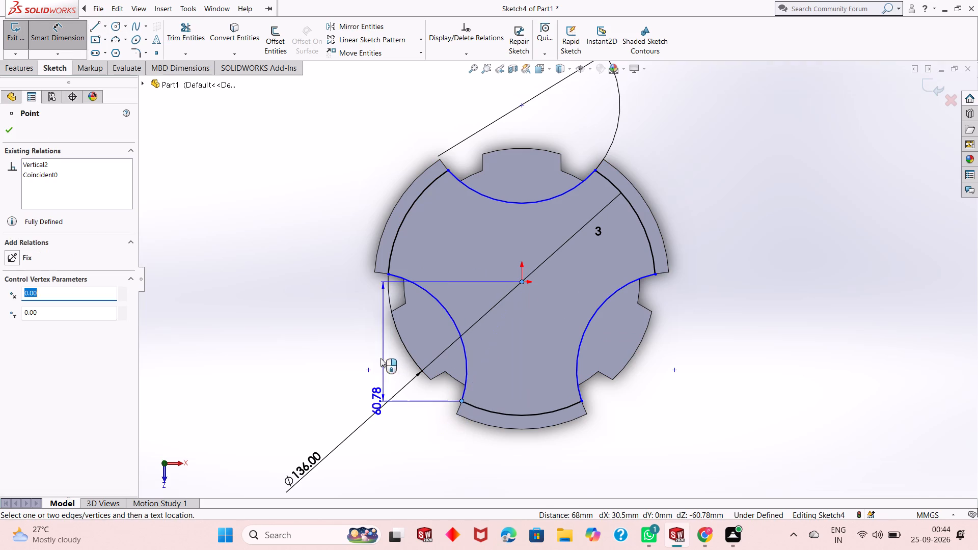
pyautogui.click(329, 355)
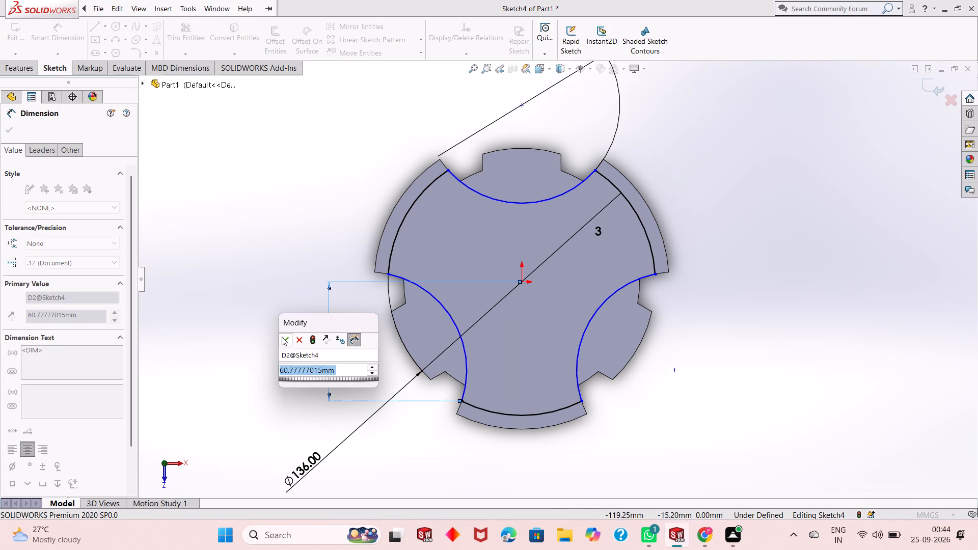
pyautogui.click(281, 338)
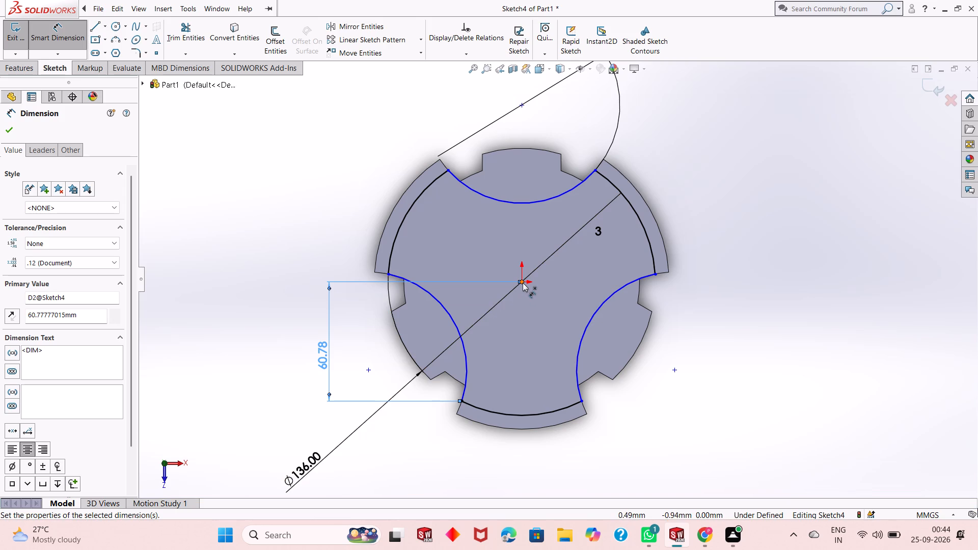
# Dimension the horizontal distance from the origin to the right endpoint of the profile's bottom arc, keeping the drawn size.
pyautogui.click(523, 283)
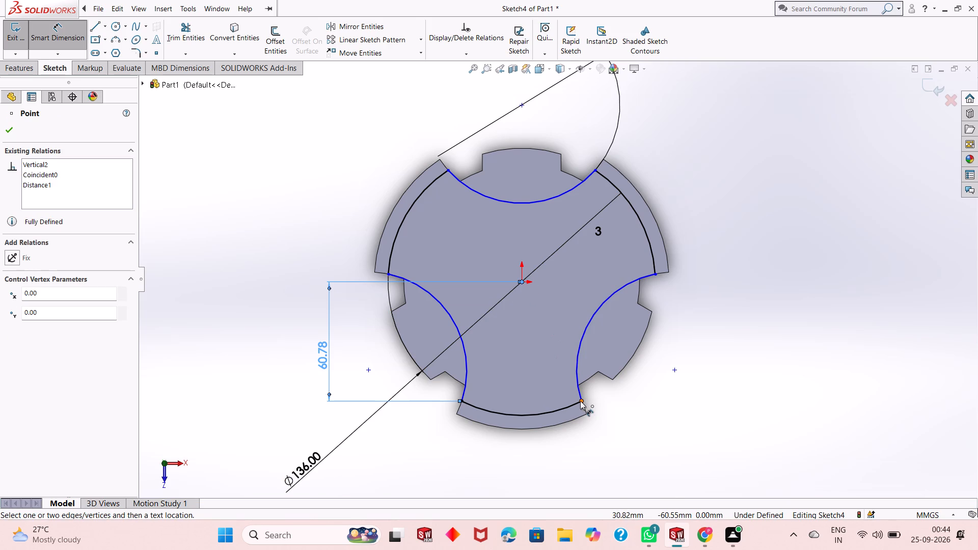
pyautogui.click(581, 399)
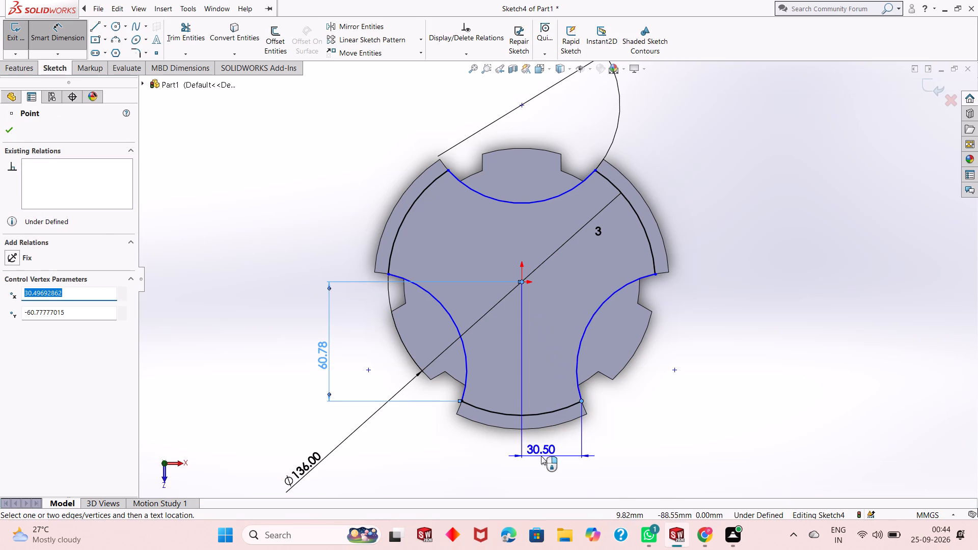
pyautogui.click(541, 456)
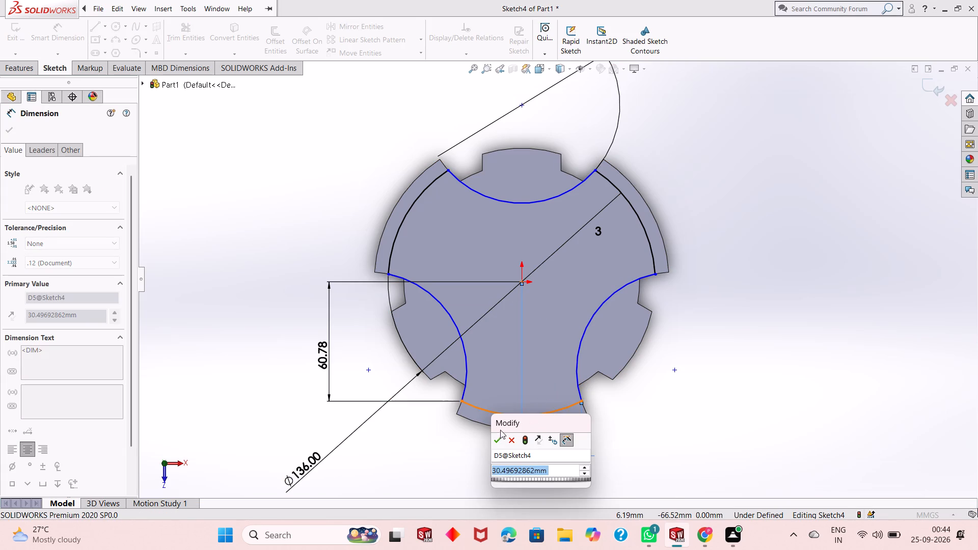
pyautogui.click(496, 442)
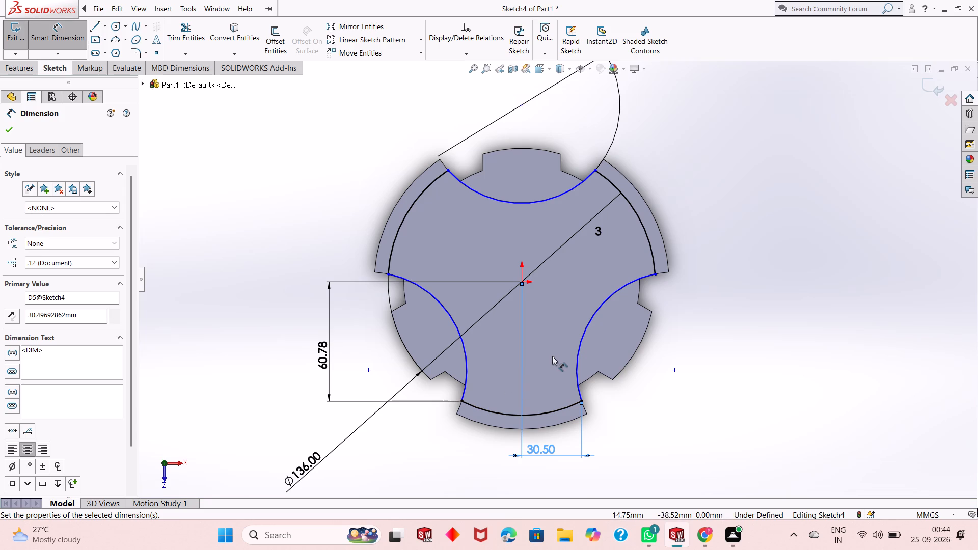
# Dimension the horizontal distance from the origin to the lower endpoint of the profile's upper-right arc, keeping the drawn size.
pyautogui.click(655, 277)
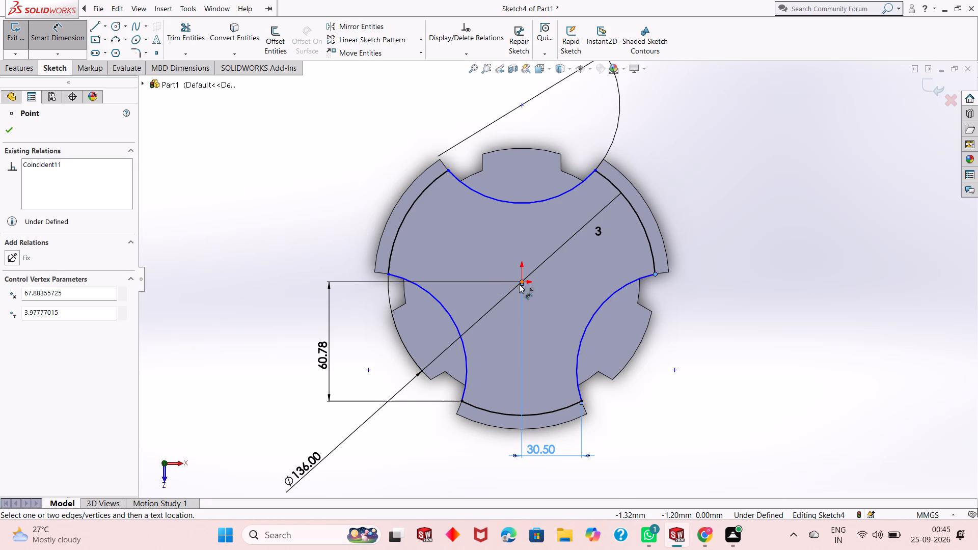
pyautogui.click(520, 281)
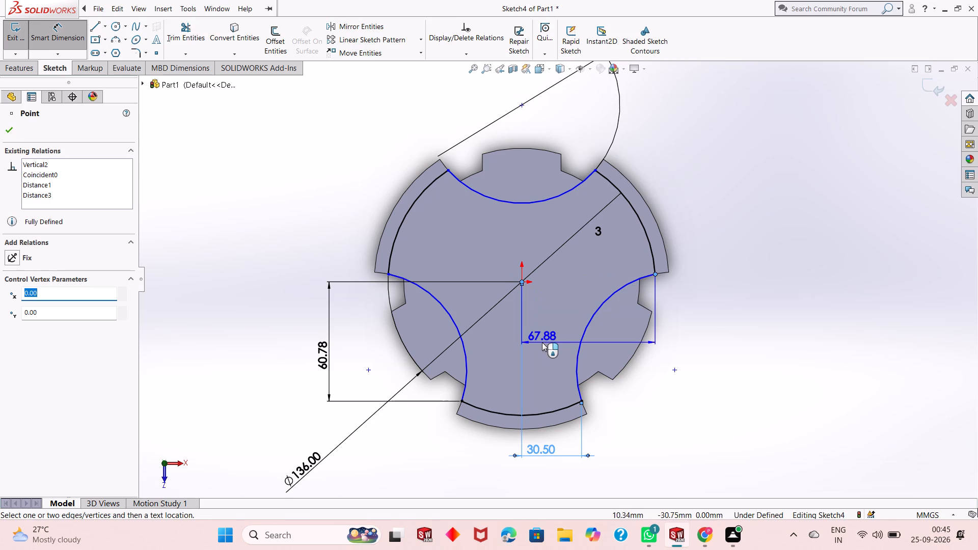
pyautogui.click(542, 344)
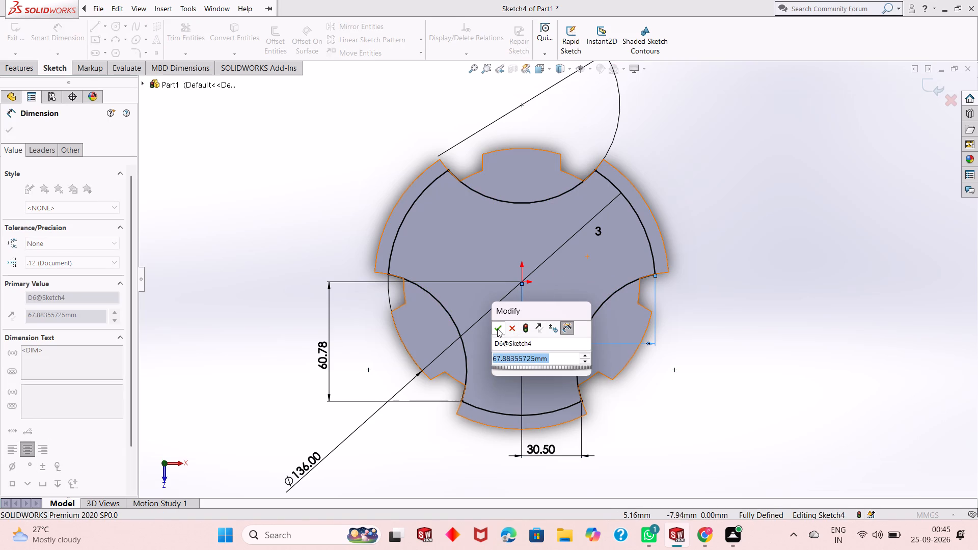
pyautogui.click(497, 328)
pyautogui.moveTo(688, 186); pyautogui.dragTo(684, 191, button='right')
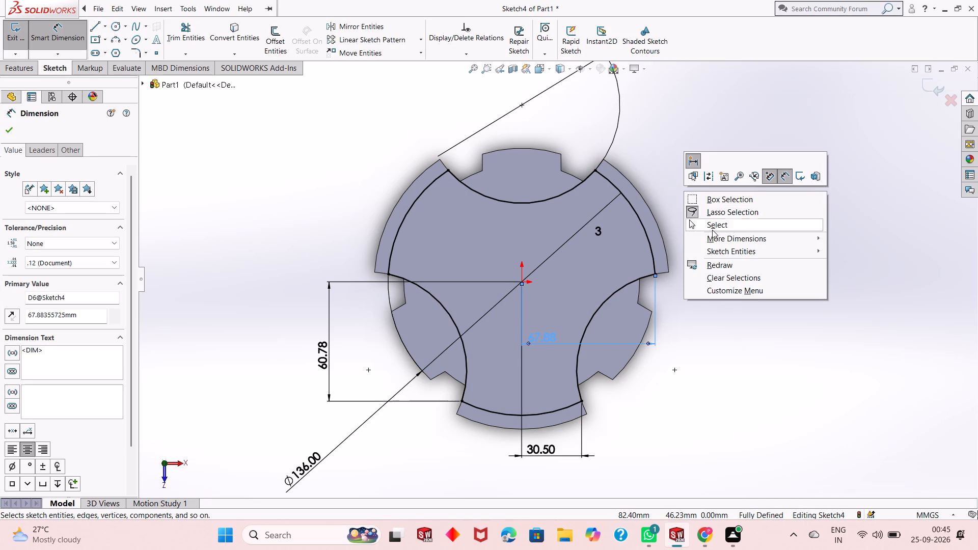
pyautogui.click(712, 231)
pyautogui.click(713, 229)
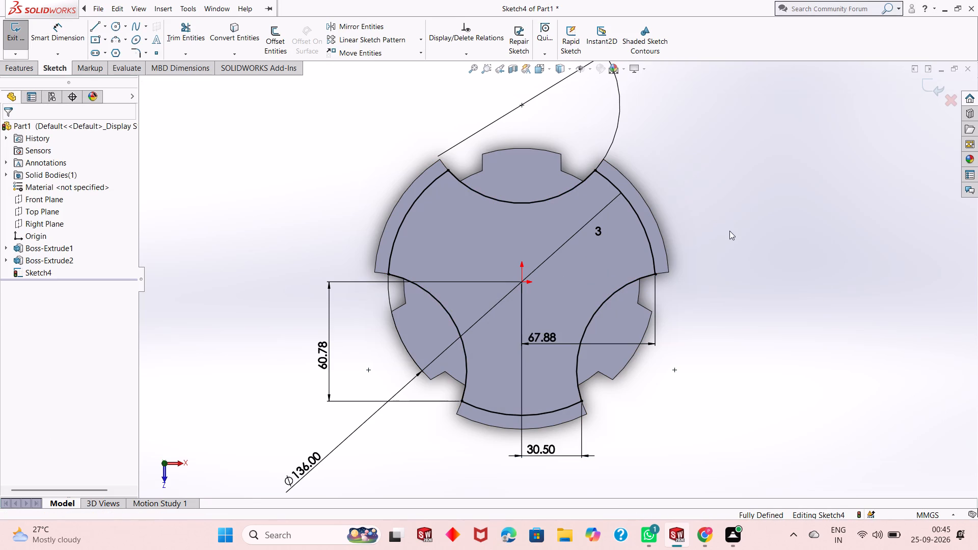
# Extrude the trimmed three-lobed profile 15 mm upward from the base's top face, with a blind end and merged result.
pyautogui.scroll(-1, 570, 270)
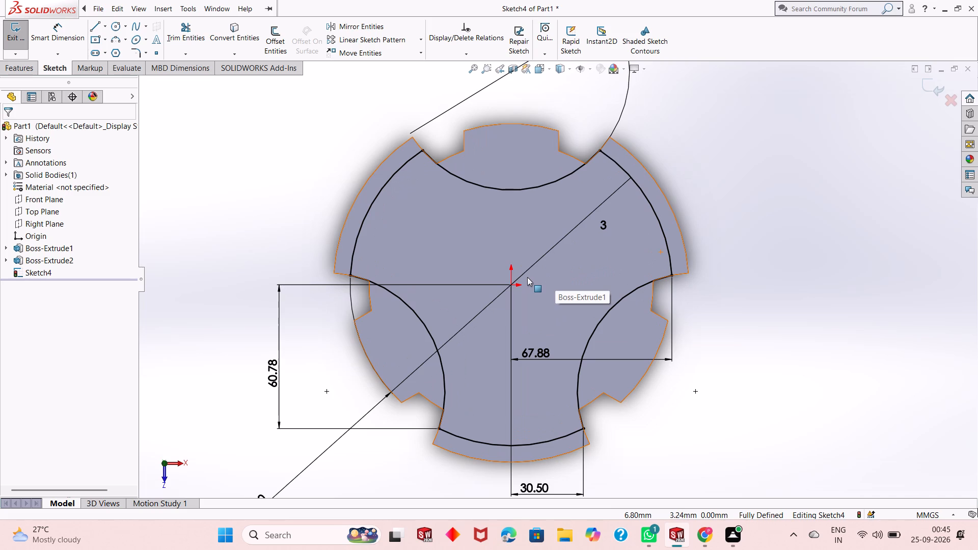
pyautogui.scroll(1, 527, 277)
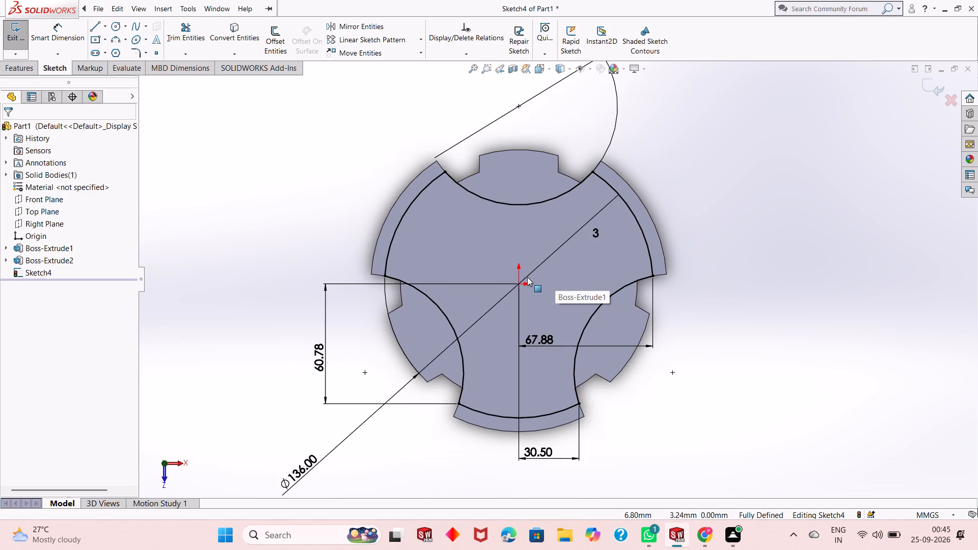
pyautogui.scroll(1, 527, 277)
pyautogui.scroll(-1, 527, 278)
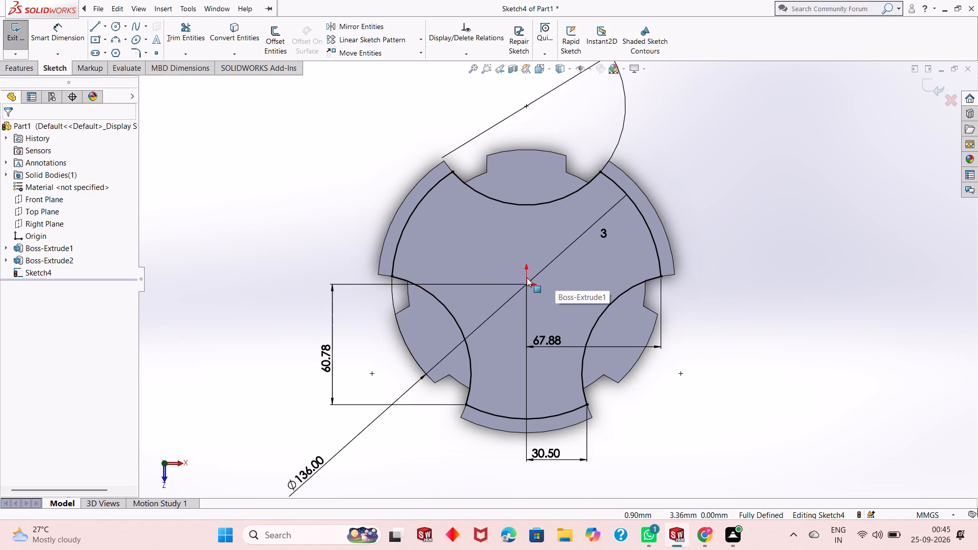
pyautogui.moveTo(697, 320); pyautogui.dragTo(702, 158, button='middle')
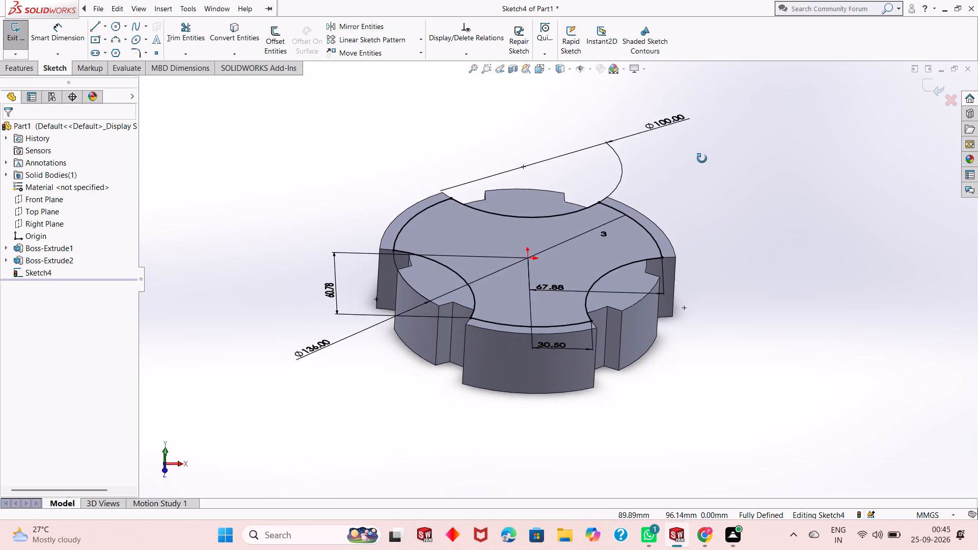
pyautogui.moveTo(702, 158); pyautogui.dragTo(693, 338, button='middle')
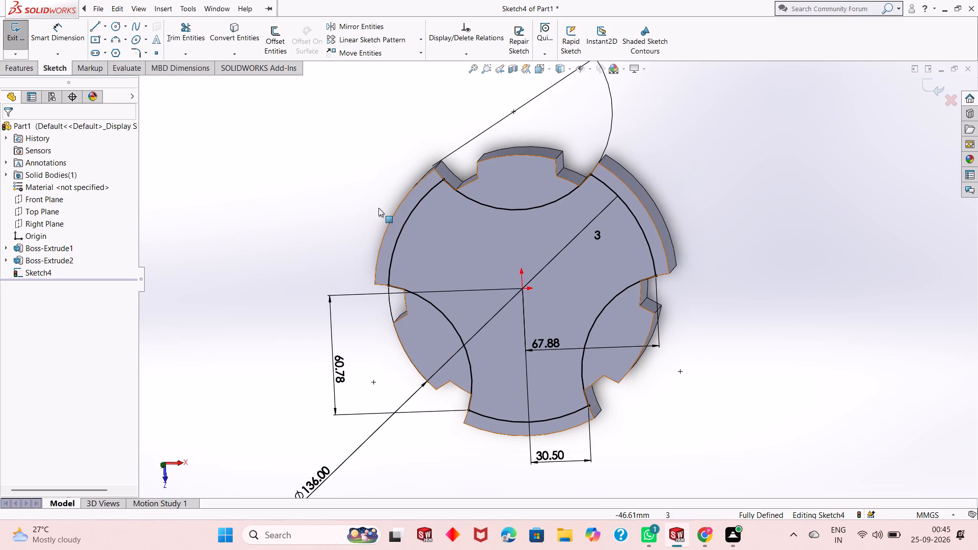
pyautogui.click(23, 70)
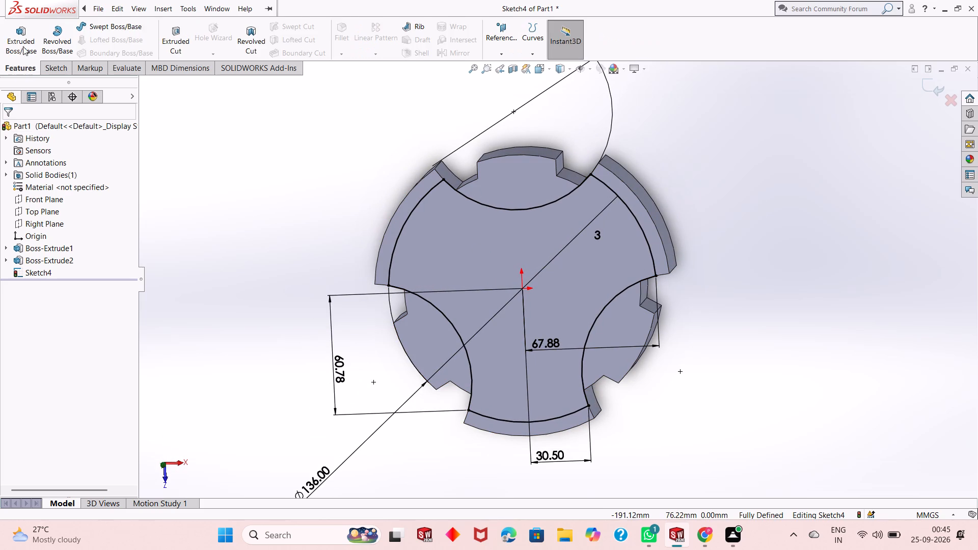
pyautogui.click(23, 46)
pyautogui.moveTo(627, 393); pyautogui.dragTo(640, 197, button='middle')
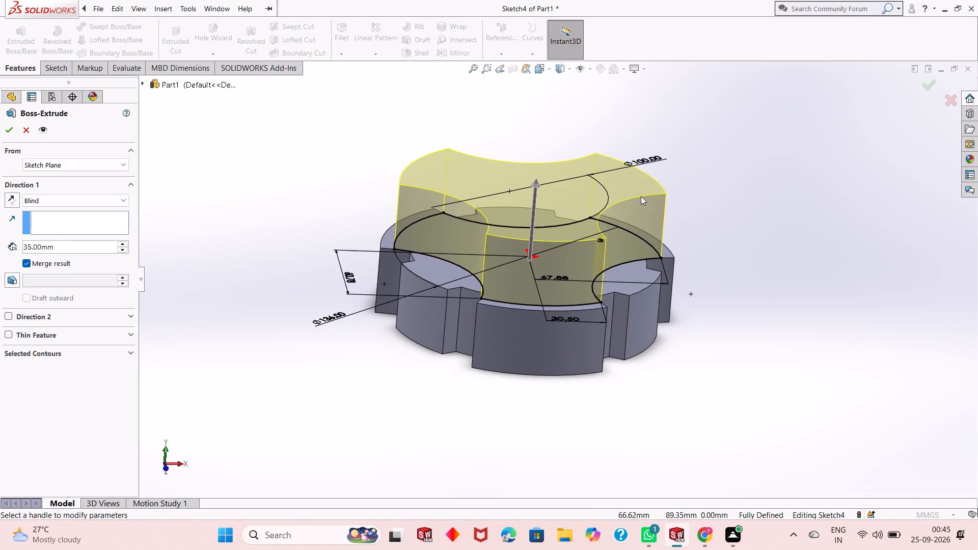
pyautogui.scroll(-1, 631, 190)
pyautogui.doubleClick(71, 245)
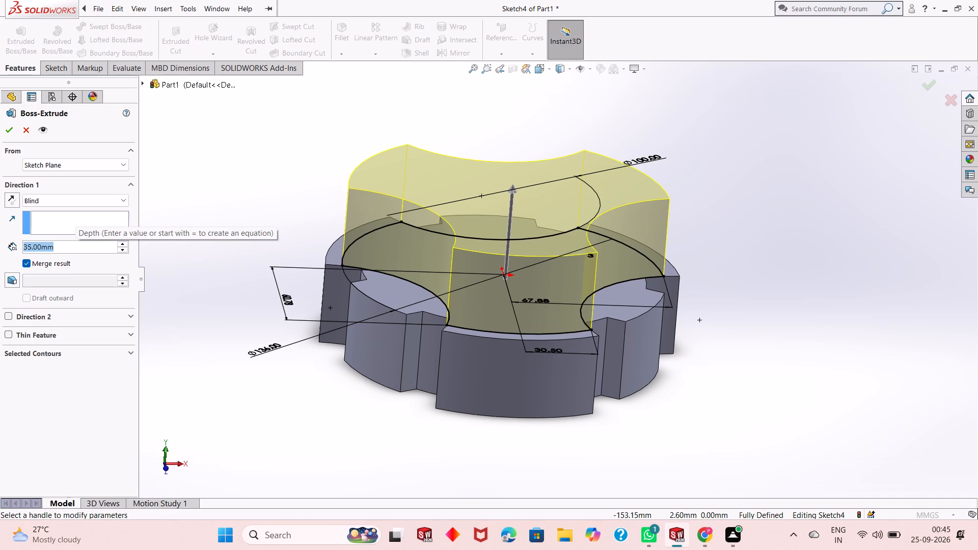
pyautogui.write('15')
pyautogui.press('Return')
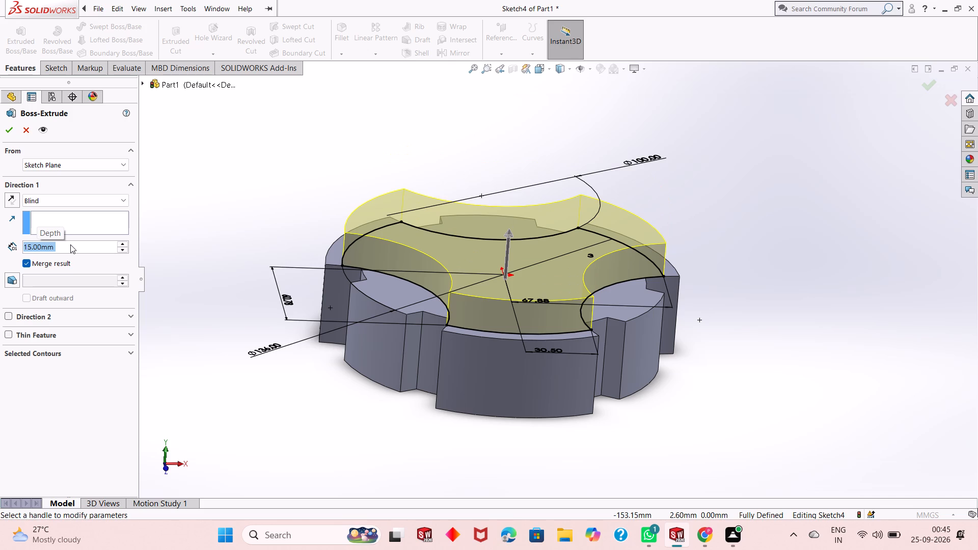
pyautogui.click(168, 253)
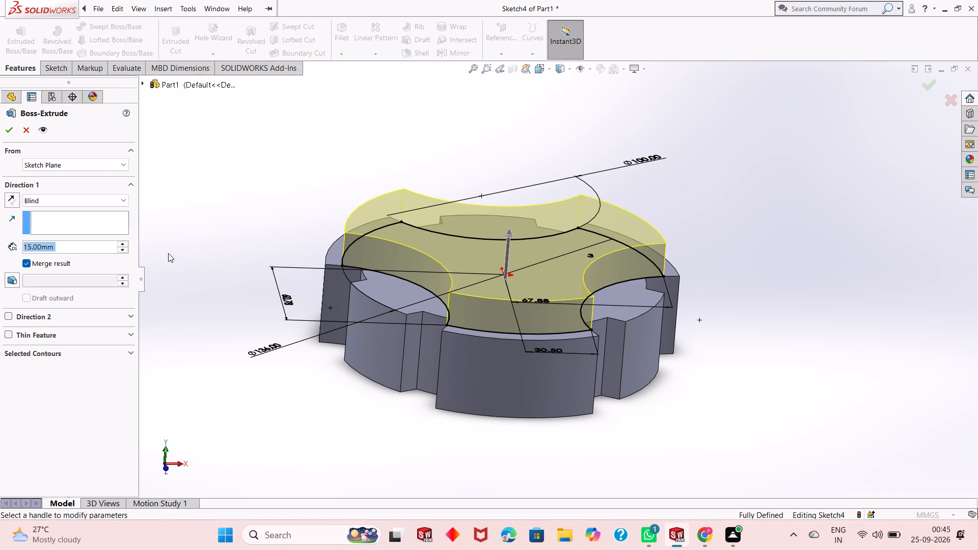
pyautogui.click(6, 132)
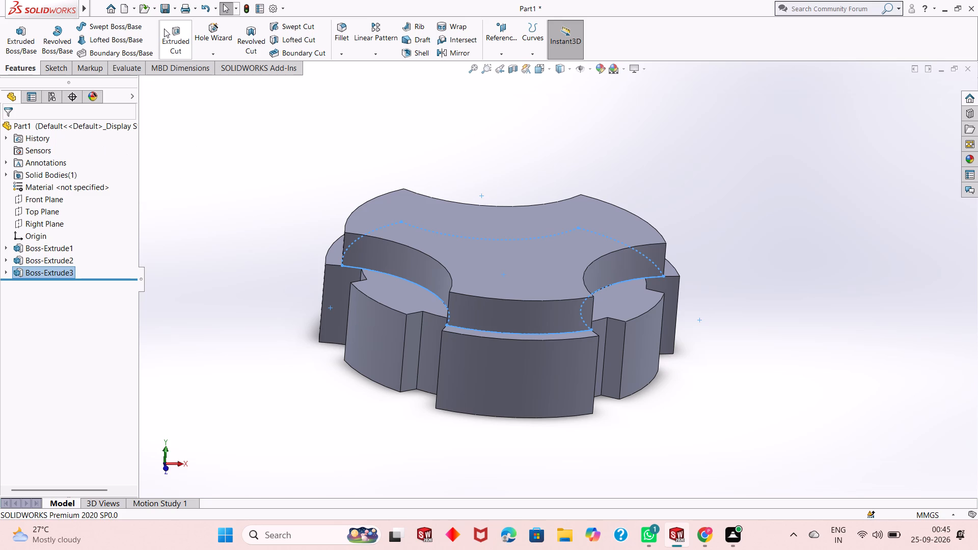
# Sketch a circle about 51.5 mm in diameter on the top face of the three-lobed boss, centred on the origin.
pyautogui.click(276, 174)
pyautogui.moveTo(504, 365); pyautogui.dragTo(532, 323, button='middle')
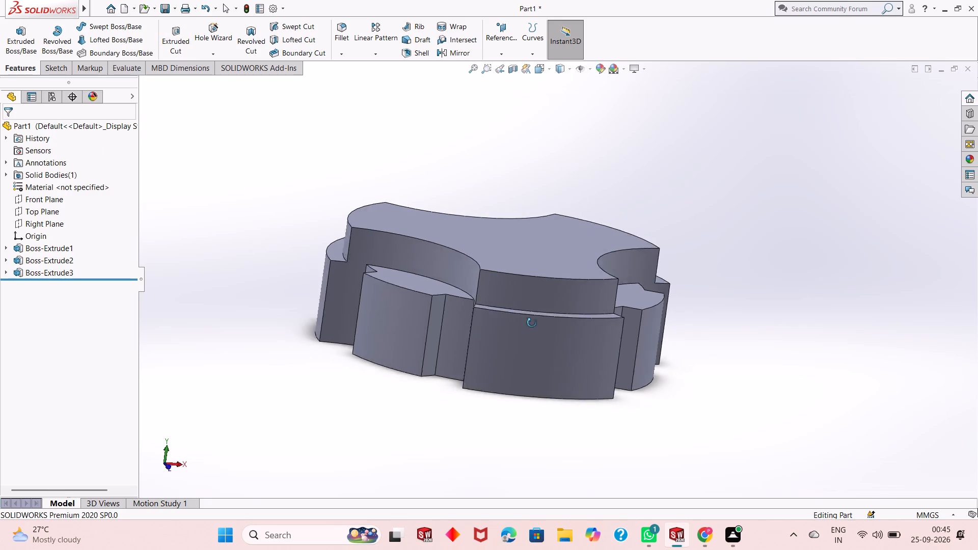
pyautogui.moveTo(532, 323); pyautogui.dragTo(554, 469, button='middle')
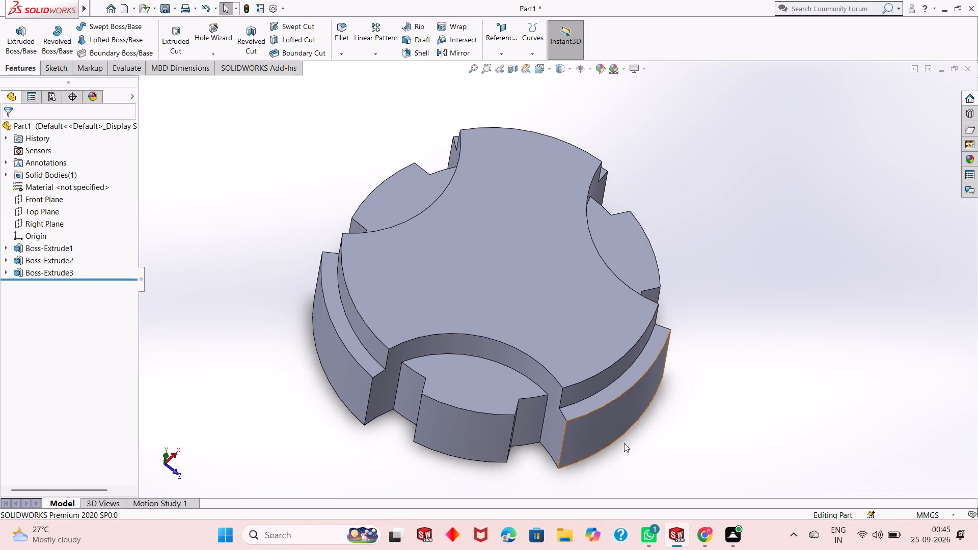
pyautogui.click(524, 256)
pyautogui.click(571, 232)
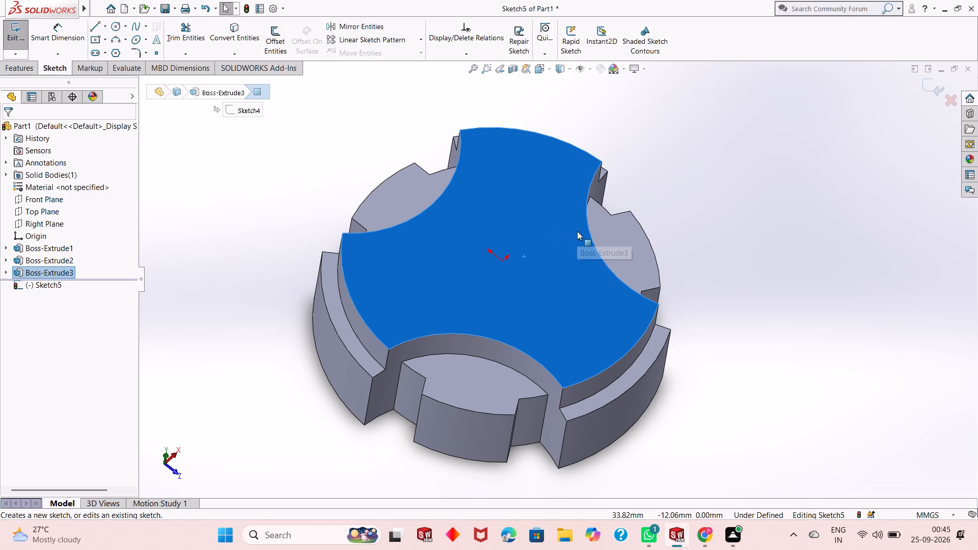
pyautogui.hotkey('ctrl', '8')
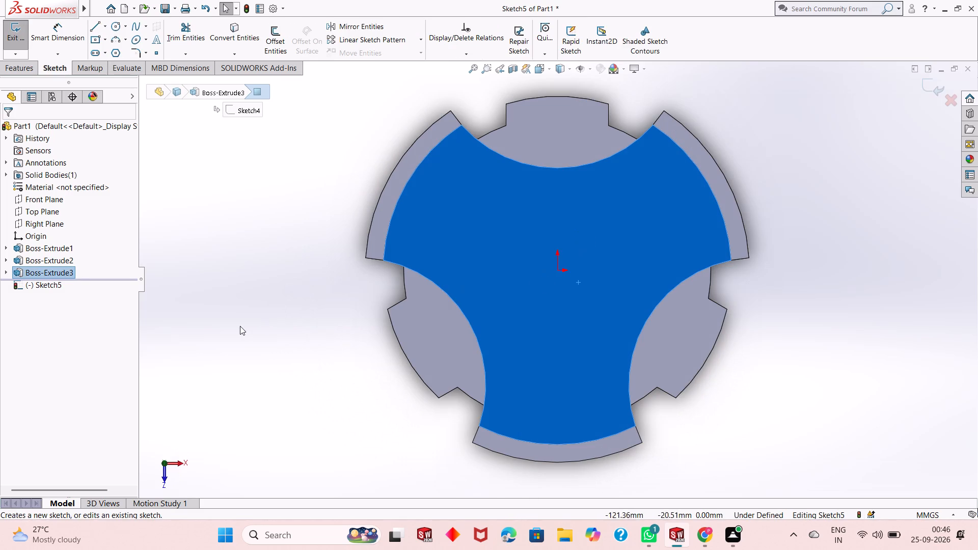
pyautogui.click(239, 326)
pyautogui.scroll(1, 531, 358)
pyautogui.scroll(-1, 639, 294)
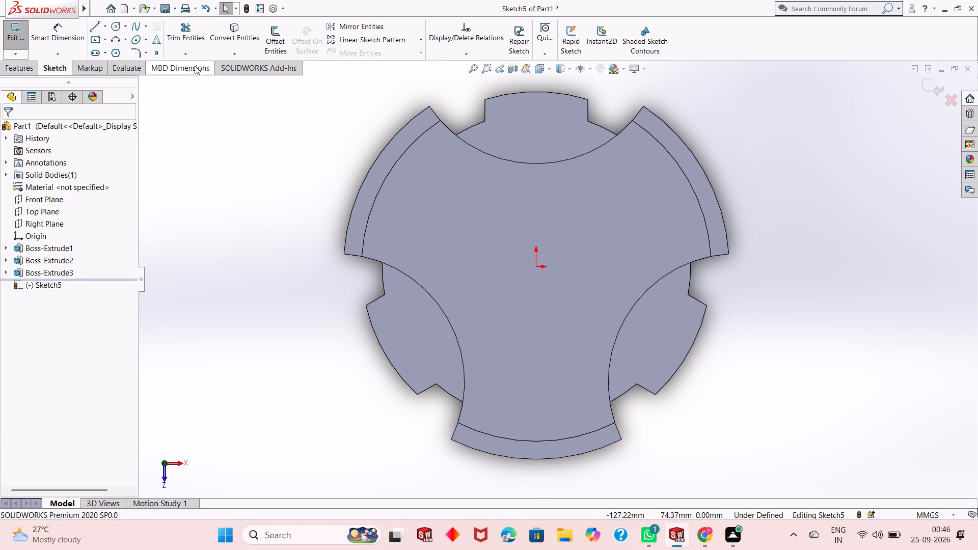
pyautogui.click(114, 28)
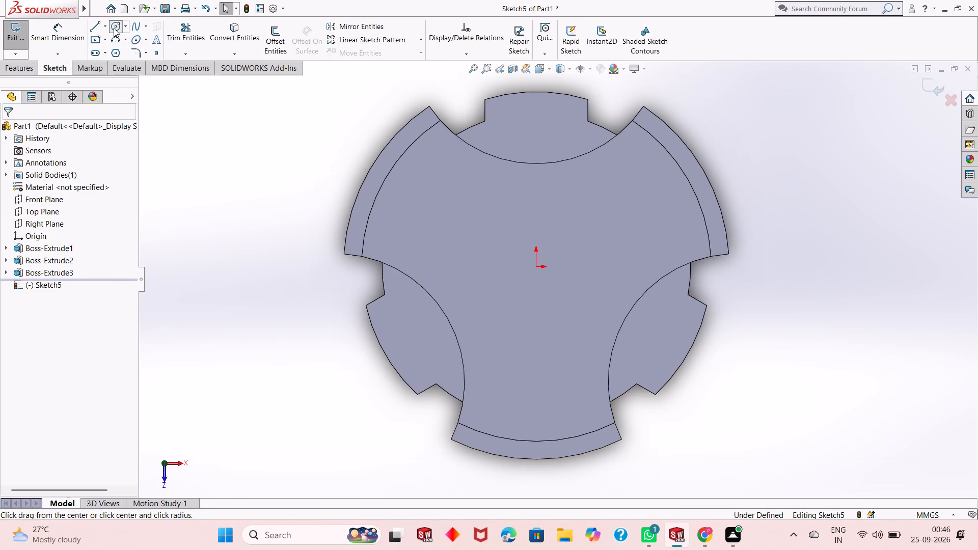
pyautogui.click(534, 267)
pyautogui.click(565, 207)
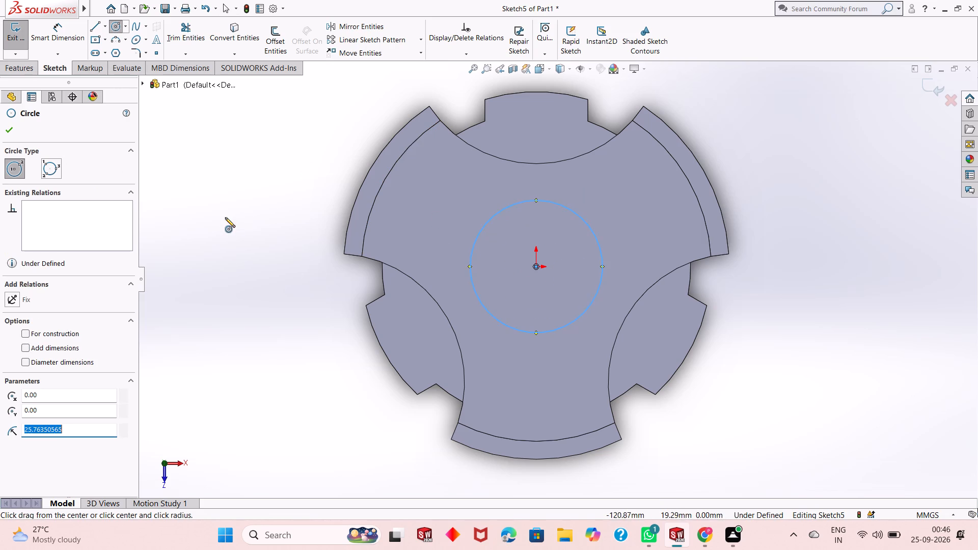
pyautogui.rightClick(225, 218)
pyautogui.click(246, 226)
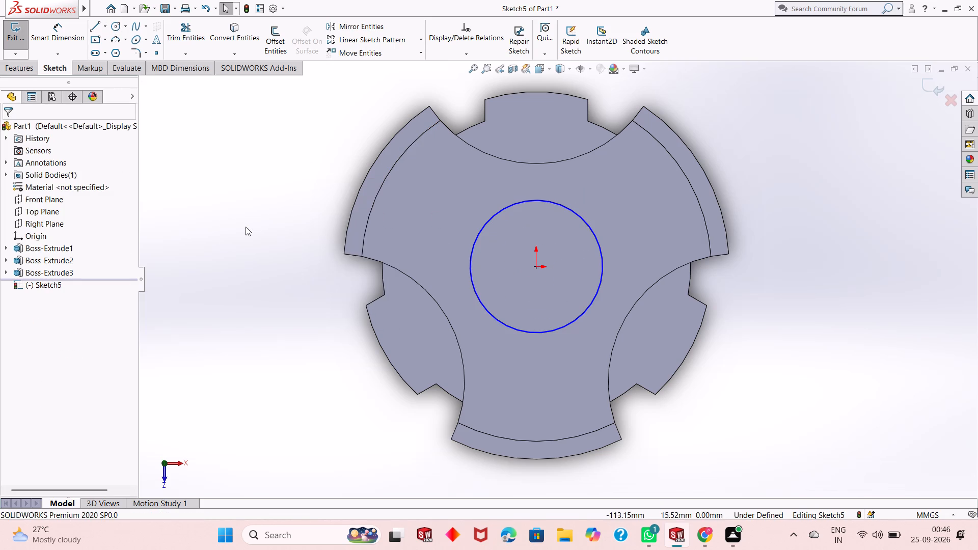
# Dimension the circle's diameter and set it to 30 mm.
pyautogui.click(63, 35)
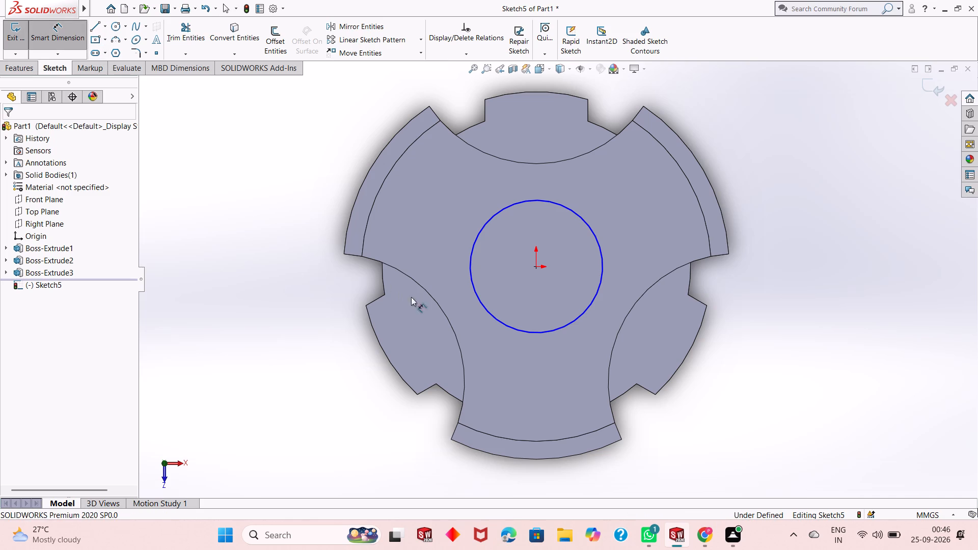
pyautogui.click(474, 282)
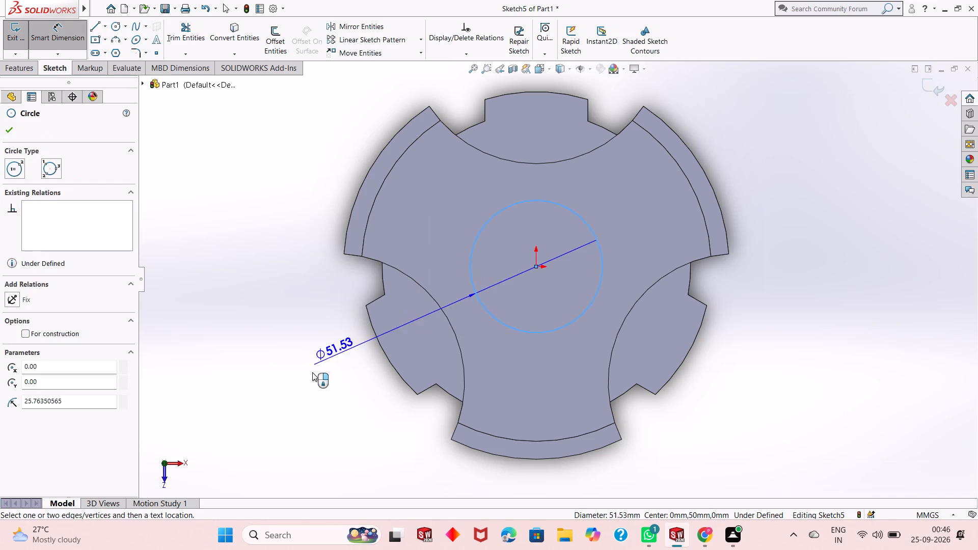
pyautogui.click(274, 402)
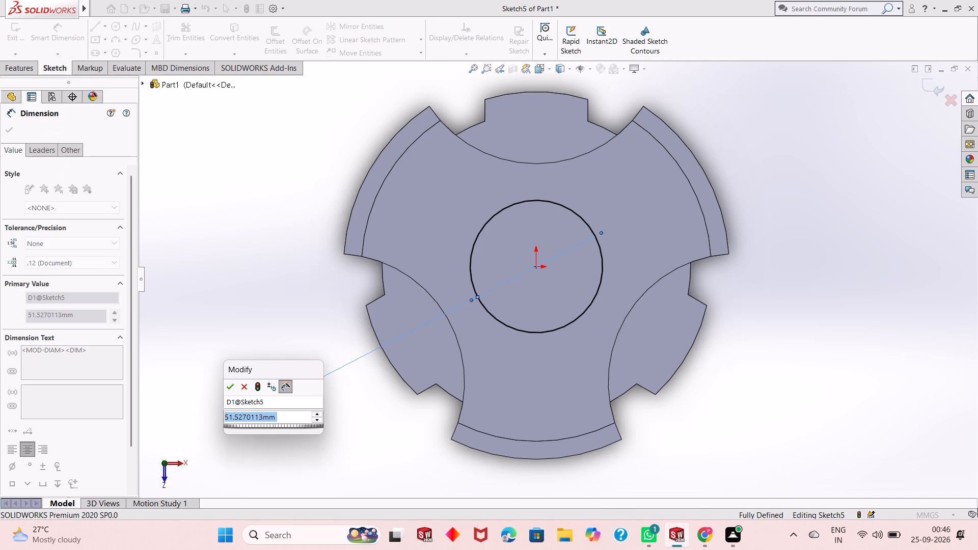
pyautogui.write('30')
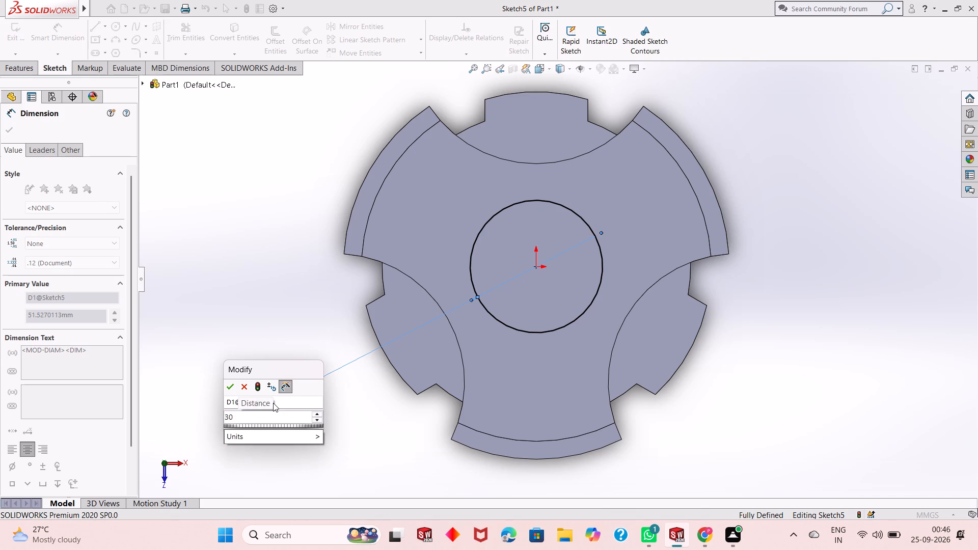
pyautogui.press('Return')
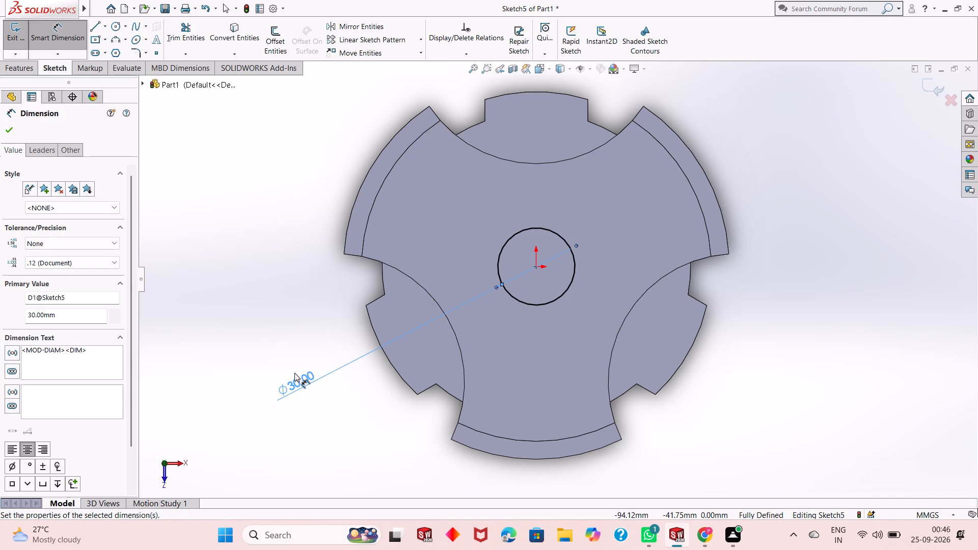
# Undo the last diameter change and set the circle's diameter to 60 mm.
pyautogui.hotkey('ctrl', 'z')
pyautogui.doubleClick(278, 399)
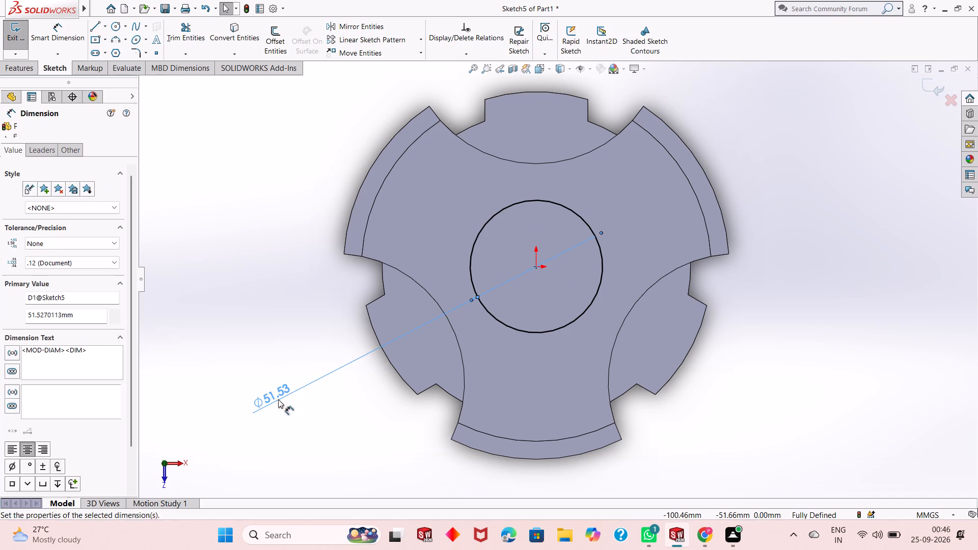
pyautogui.click(278, 399)
pyautogui.write('60')
pyautogui.press('Return')
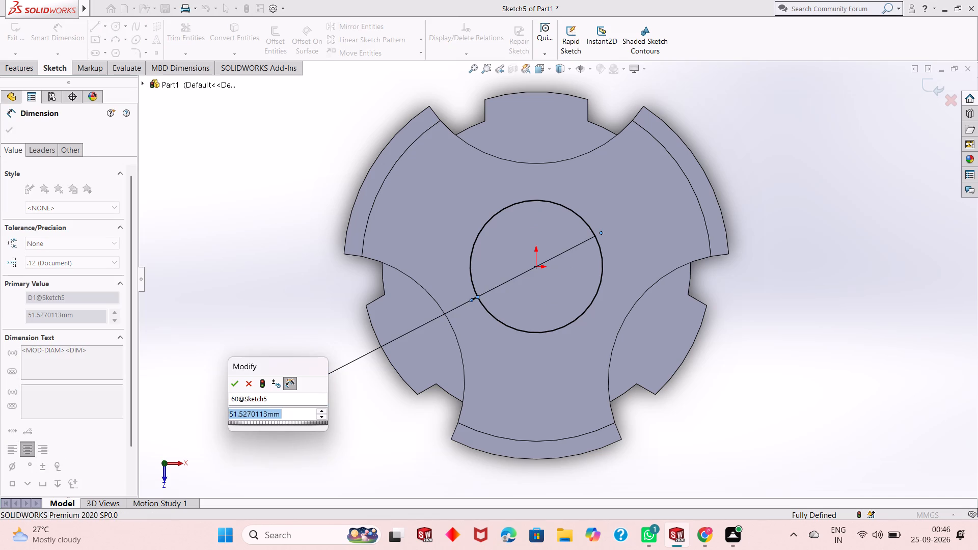
pyautogui.press('6')
pyautogui.press('0')
pyautogui.press('Return')
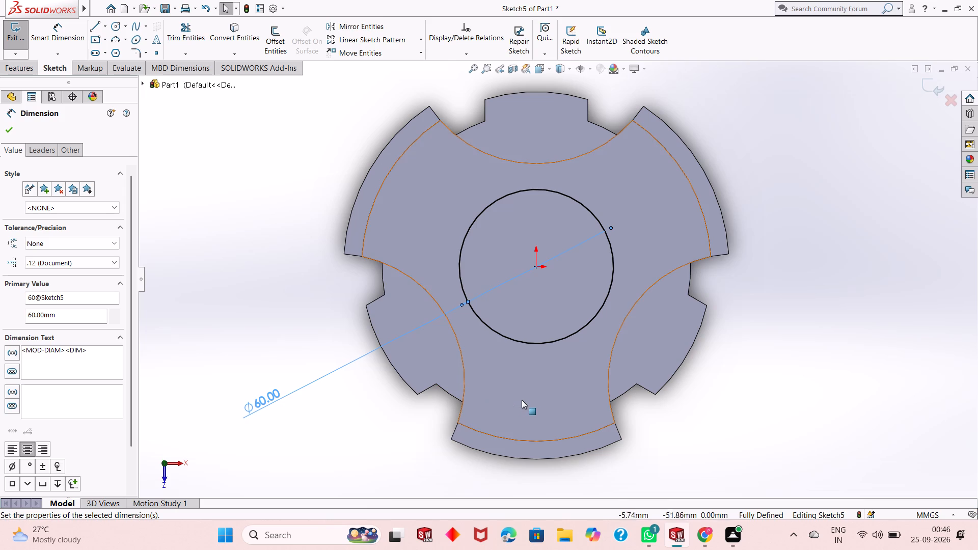
pyautogui.moveTo(527, 403); pyautogui.dragTo(527, 399, button='middle')
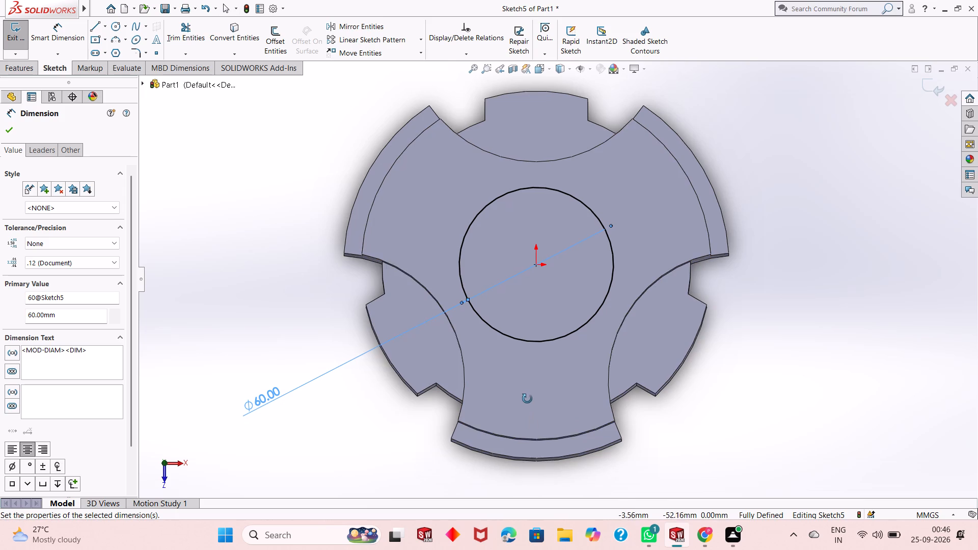
pyautogui.moveTo(527, 399); pyautogui.dragTo(536, 286, button='middle')
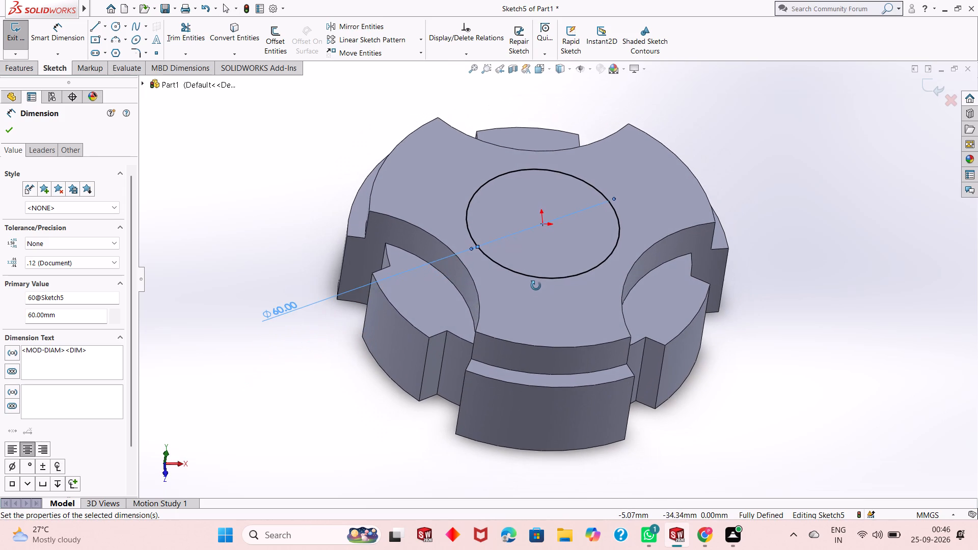
pyautogui.moveTo(536, 286); pyautogui.dragTo(519, 393, button='middle')
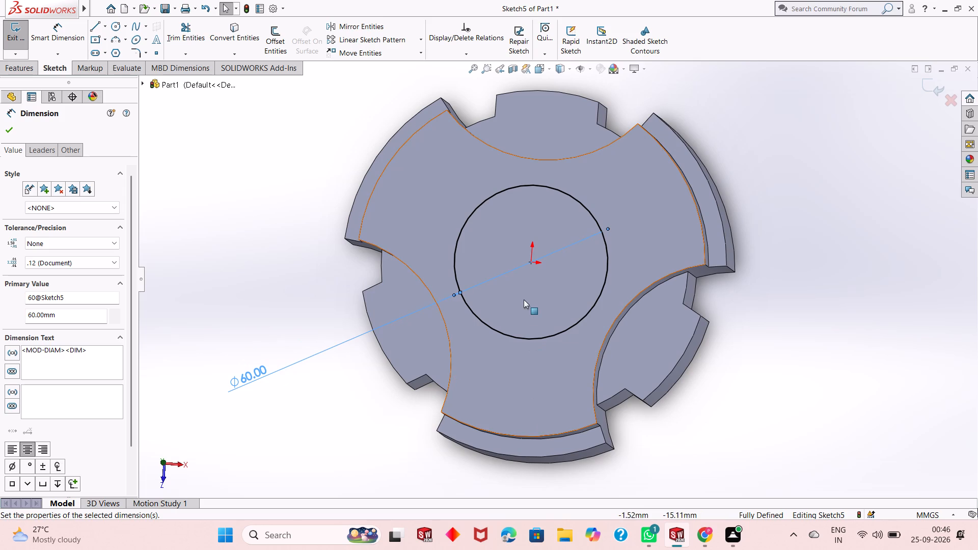
pyautogui.click(7, 134)
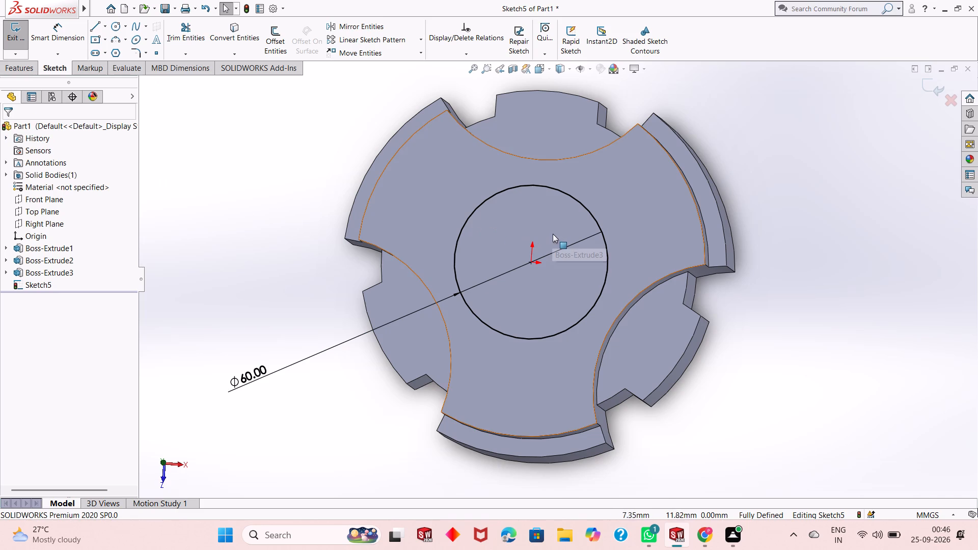
# Cut-extrude the 60 mm circle 15 mm deep into the boss from the sketch plane, with a blind end.
pyautogui.moveTo(562, 252); pyautogui.dragTo(565, 304, button='middle')
pyautogui.moveTo(554, 259); pyautogui.dragTo(554, 315, button='middle')
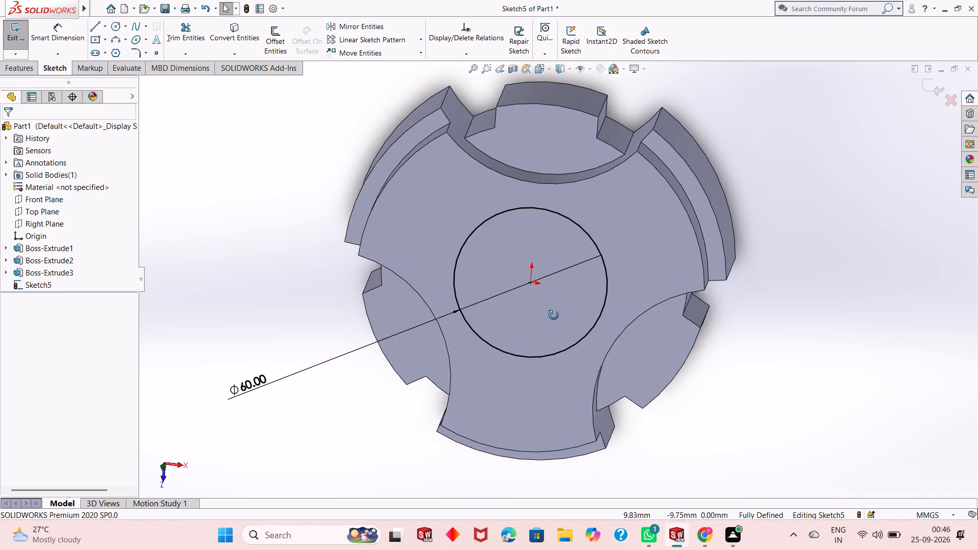
pyautogui.moveTo(554, 315); pyautogui.dragTo(571, 144, button='middle')
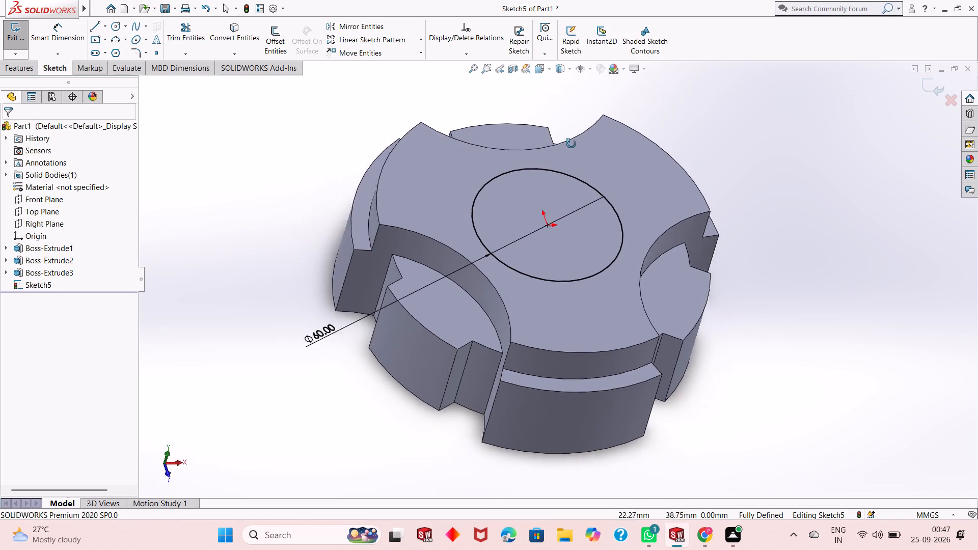
pyautogui.moveTo(571, 144); pyautogui.dragTo(560, 233, button='middle')
pyautogui.scroll(-1, 678, 194)
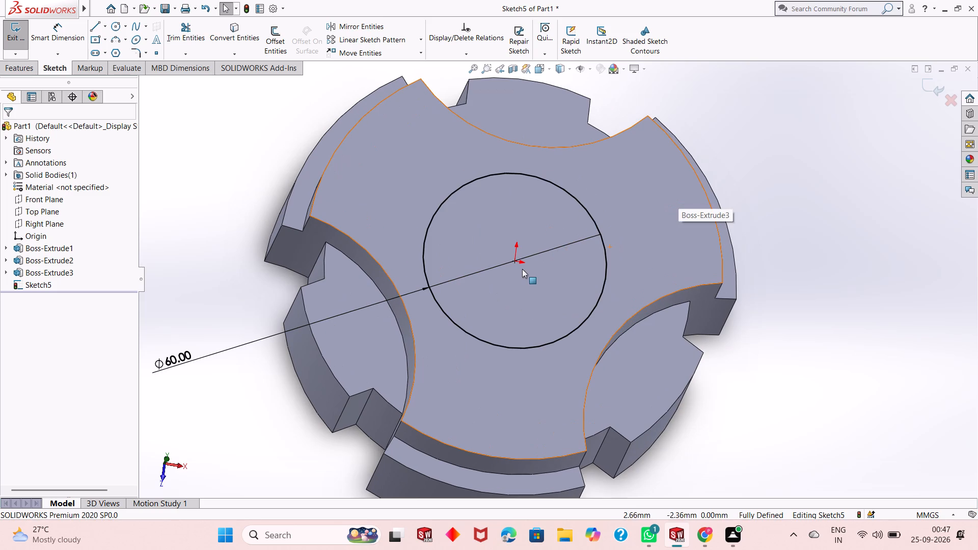
pyautogui.scroll(2, 522, 276)
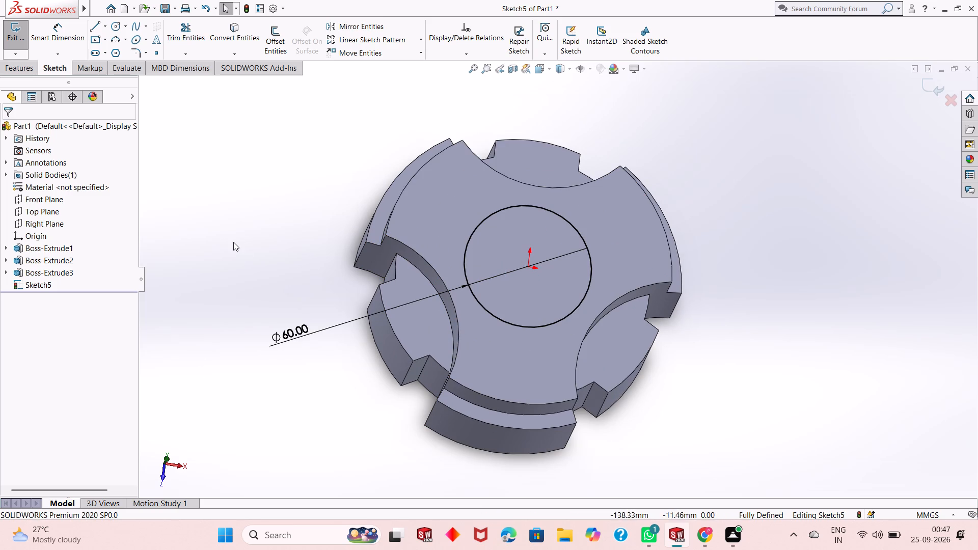
pyautogui.scroll(-2, 617, 273)
pyautogui.scroll(1, 511, 302)
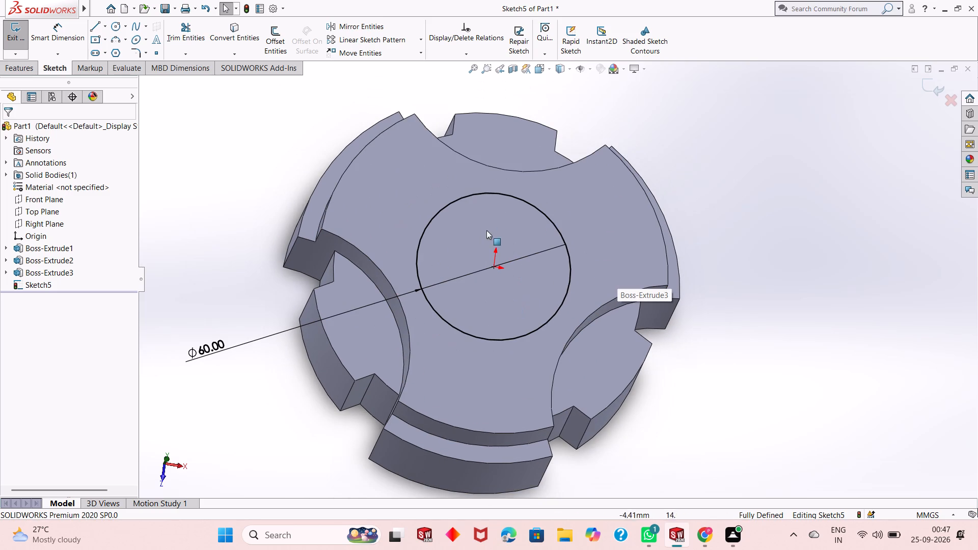
pyautogui.click(24, 70)
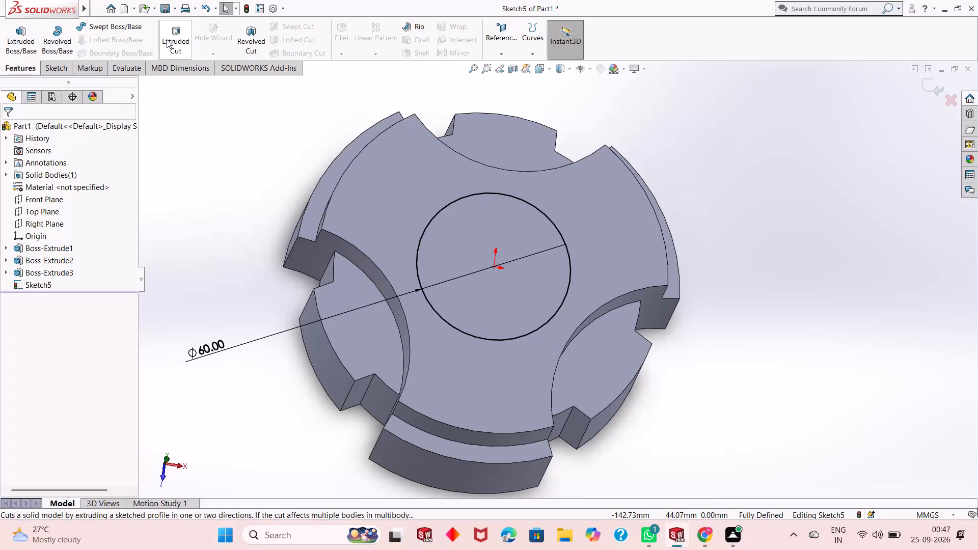
pyautogui.click(167, 39)
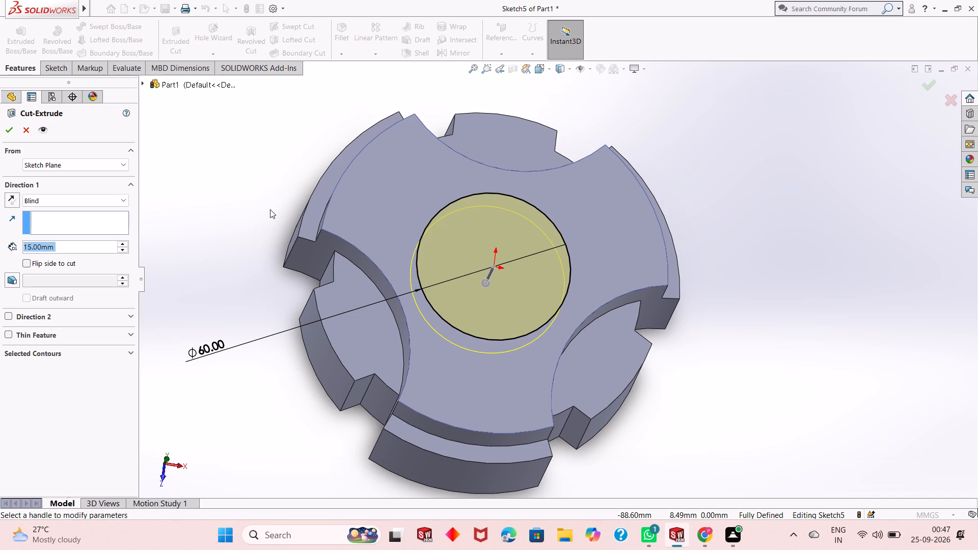
pyautogui.write('15')
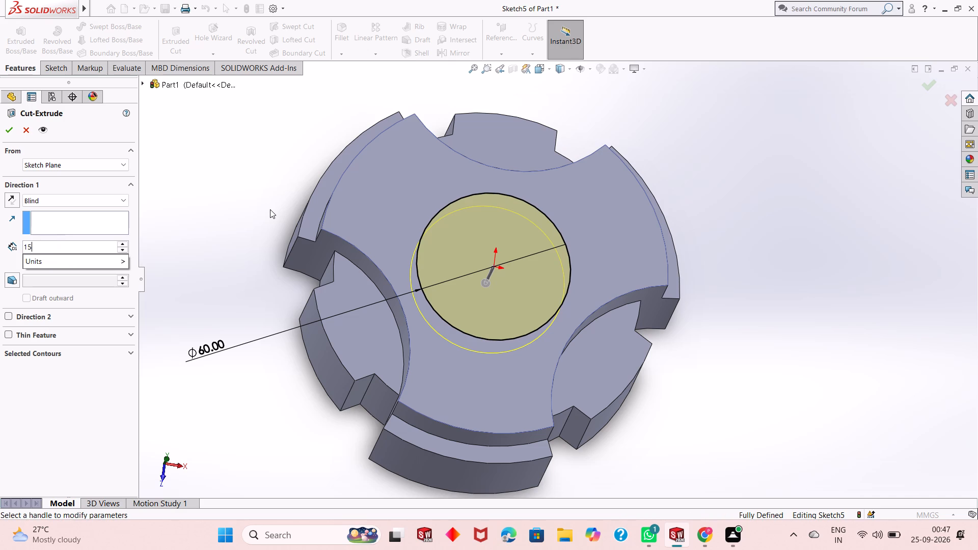
pyautogui.press('Return')
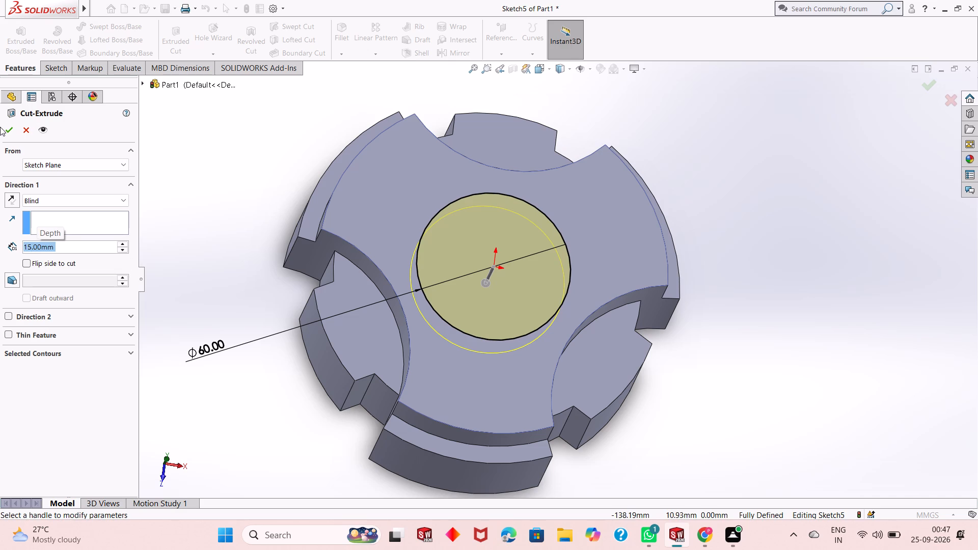
pyautogui.click(11, 133)
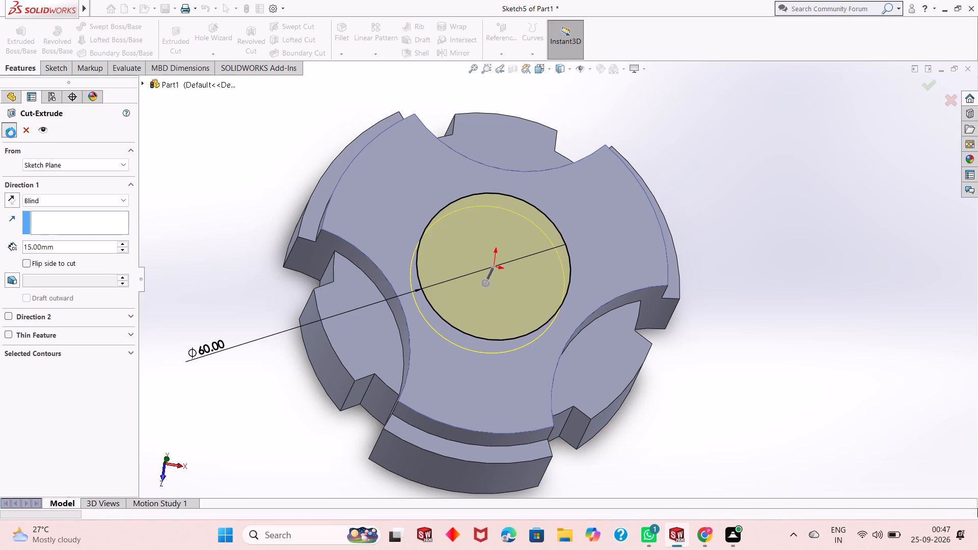
# Sketch a circle about 35 mm in diameter on the floor of the 60 mm pocket, centred on the origin.
pyautogui.moveTo(407, 296); pyautogui.dragTo(407, 283, button='middle')
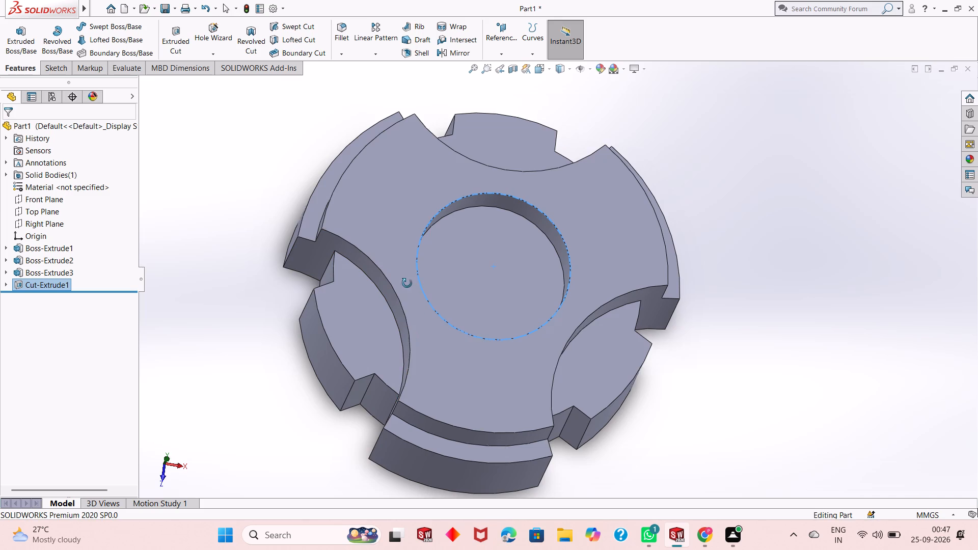
pyautogui.moveTo(407, 283); pyautogui.dragTo(404, 255, button='middle')
pyautogui.click(205, 284)
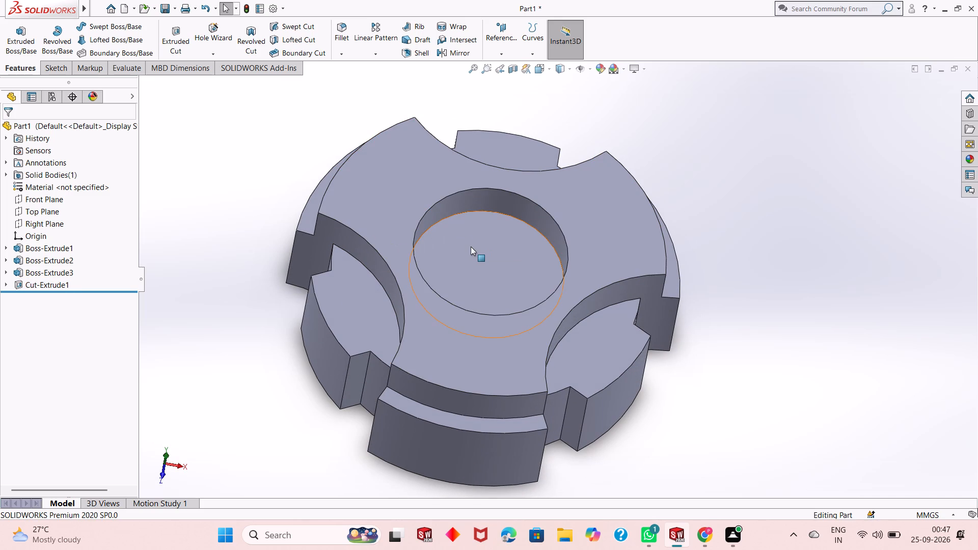
pyautogui.click(472, 252)
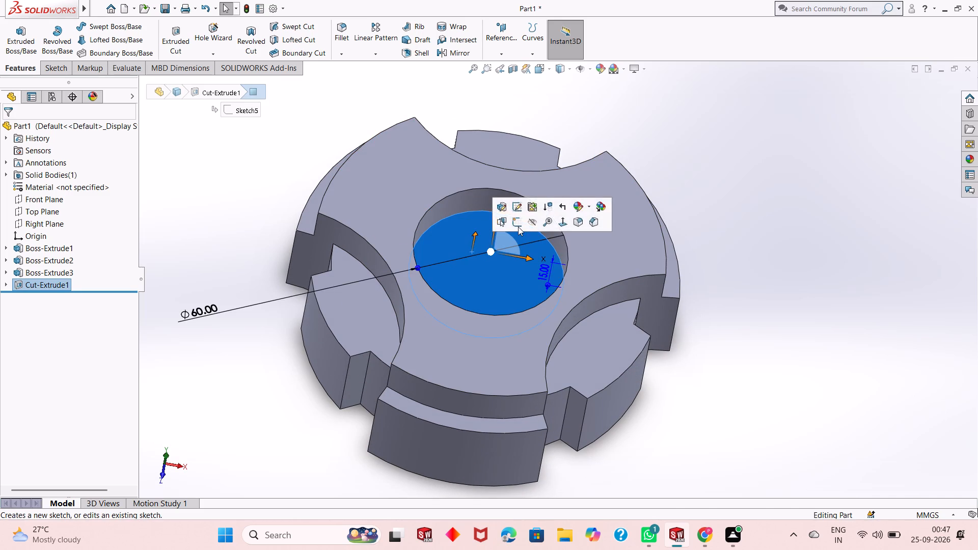
pyautogui.click(518, 227)
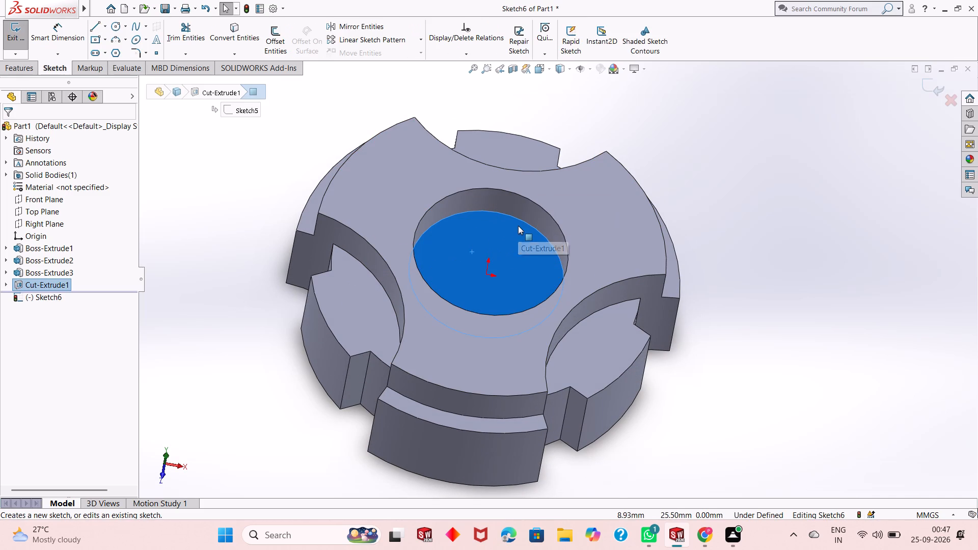
pyautogui.hotkey('ctrl', '8')
pyautogui.press('Escape')
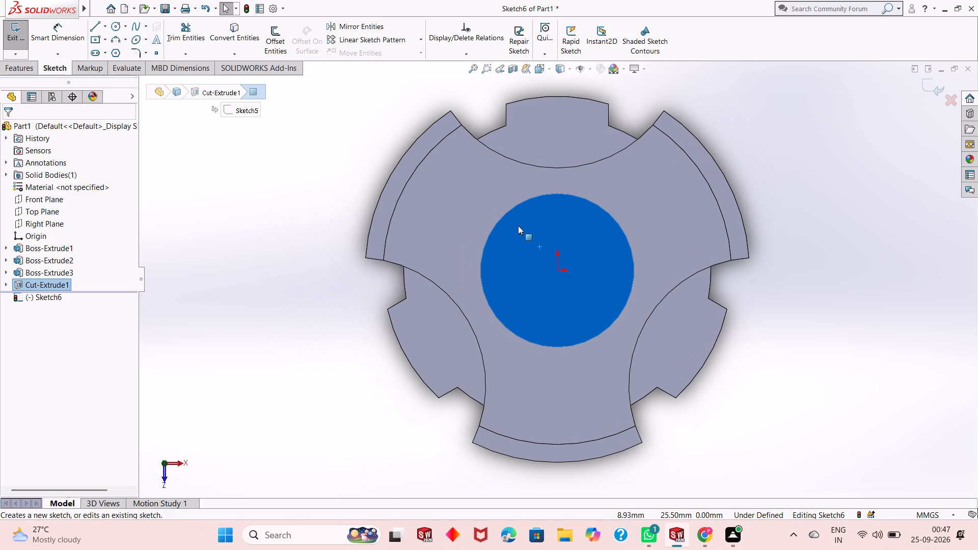
pyautogui.click(116, 29)
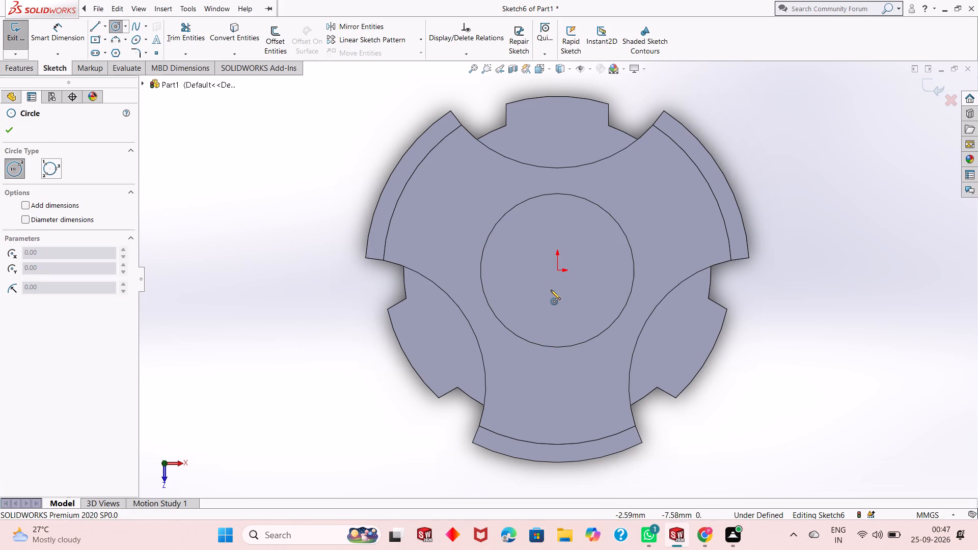
pyautogui.click(557, 270)
pyautogui.click(570, 227)
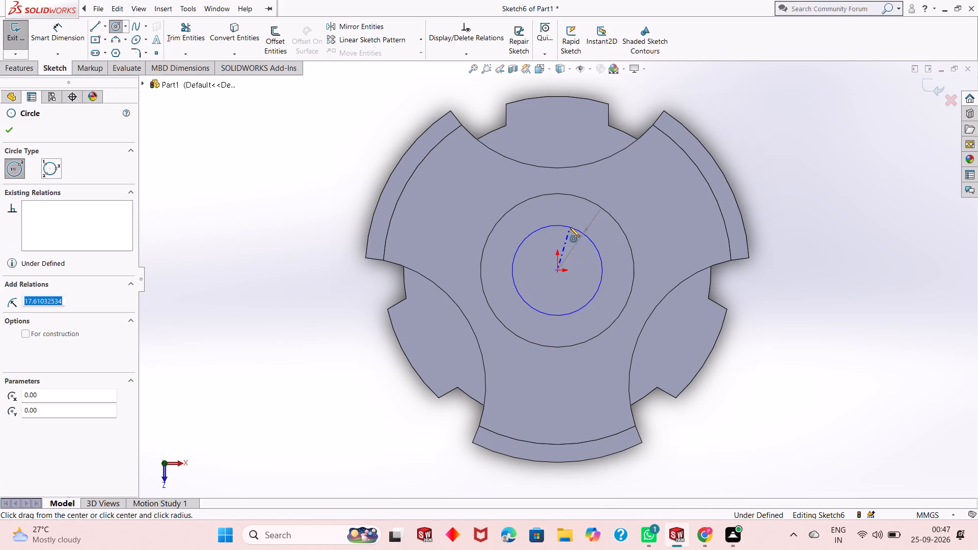
pyautogui.rightClick(212, 156)
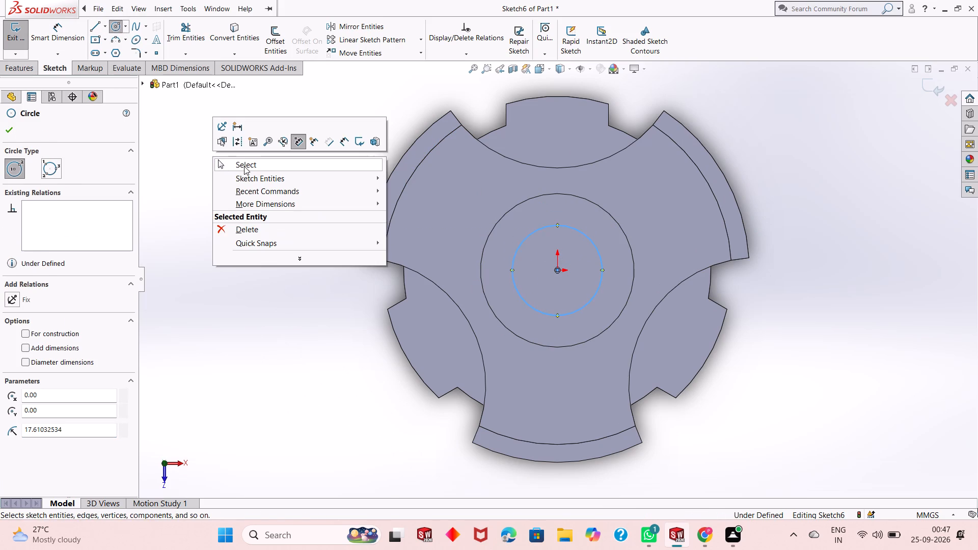
pyautogui.click(244, 166)
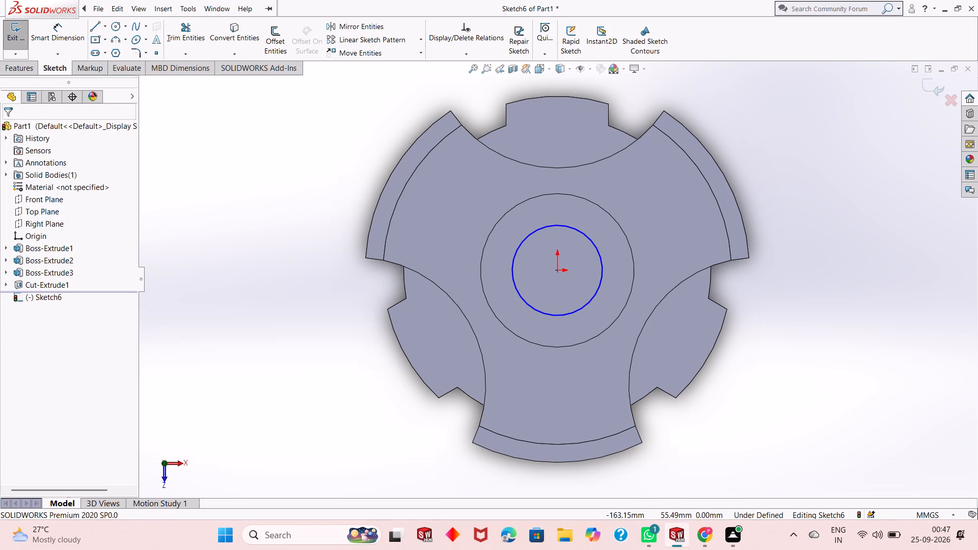
# Dimension the new circle's diameter and set it to 30 mm.
pyautogui.click(69, 37)
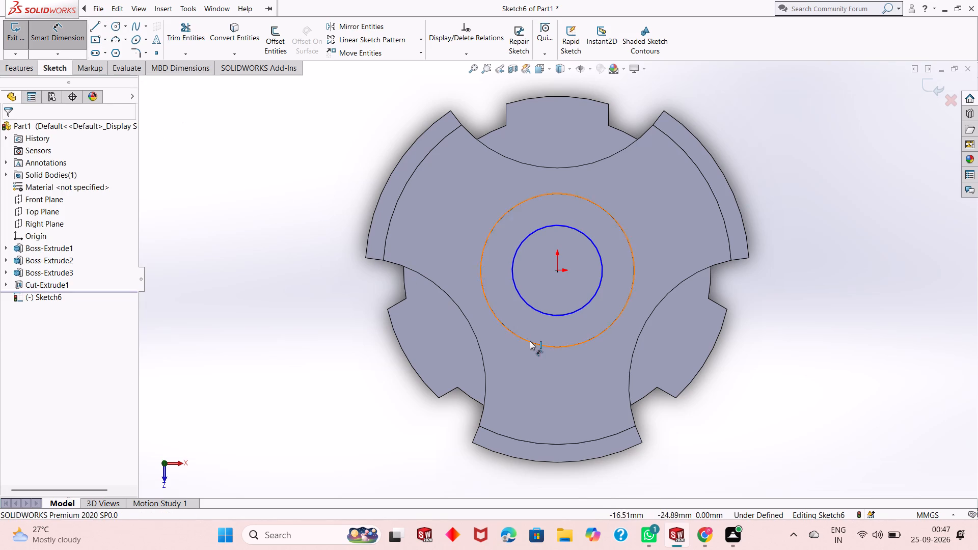
pyautogui.click(534, 309)
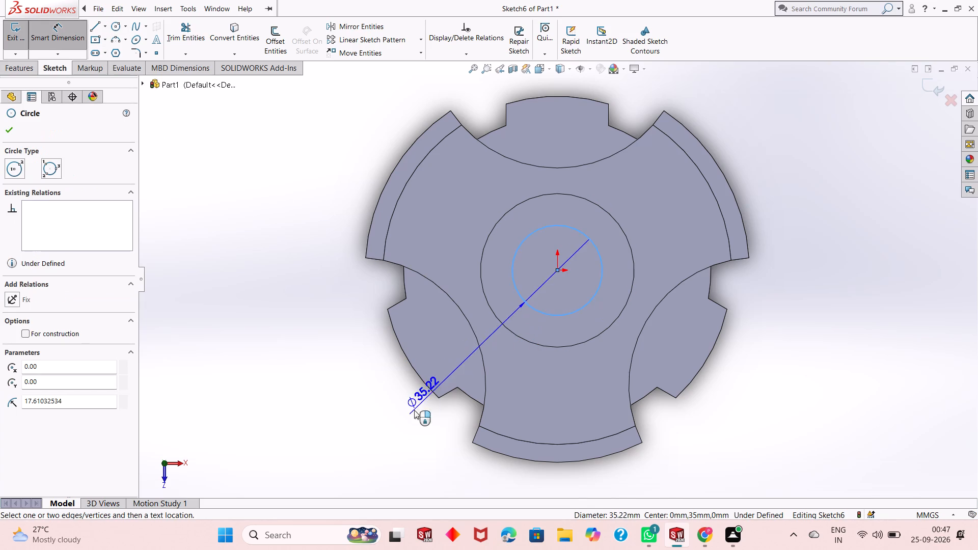
pyautogui.click(362, 441)
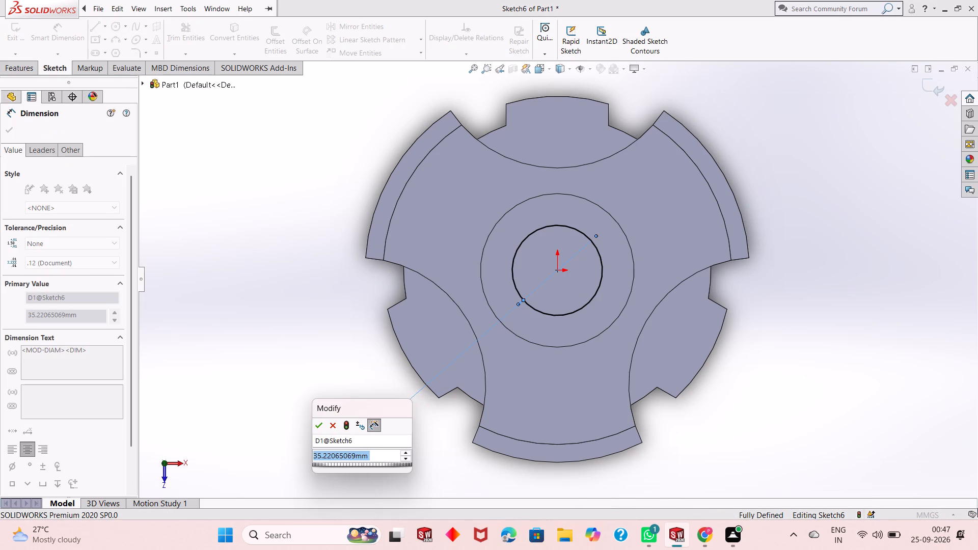
pyautogui.write('30')
pyautogui.press('Return')
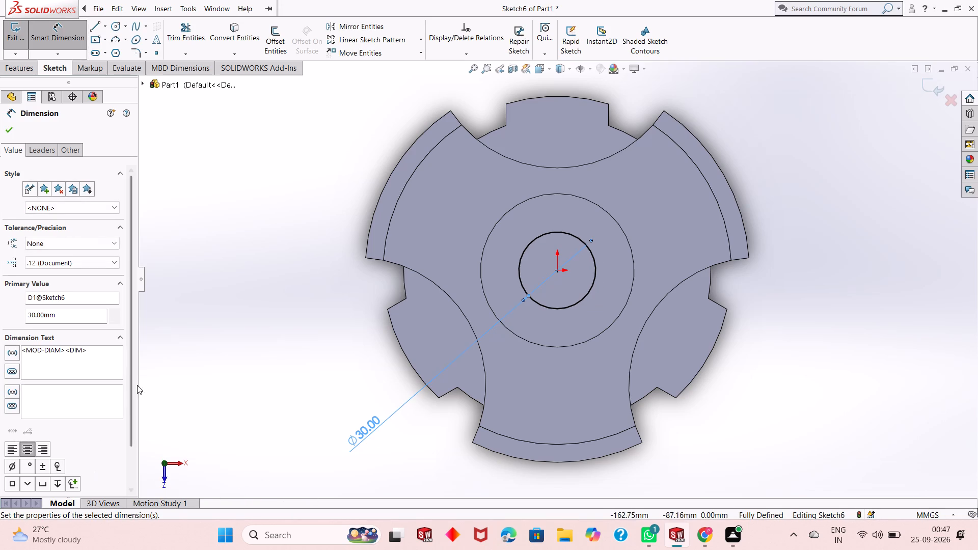
pyautogui.rightClick(194, 282)
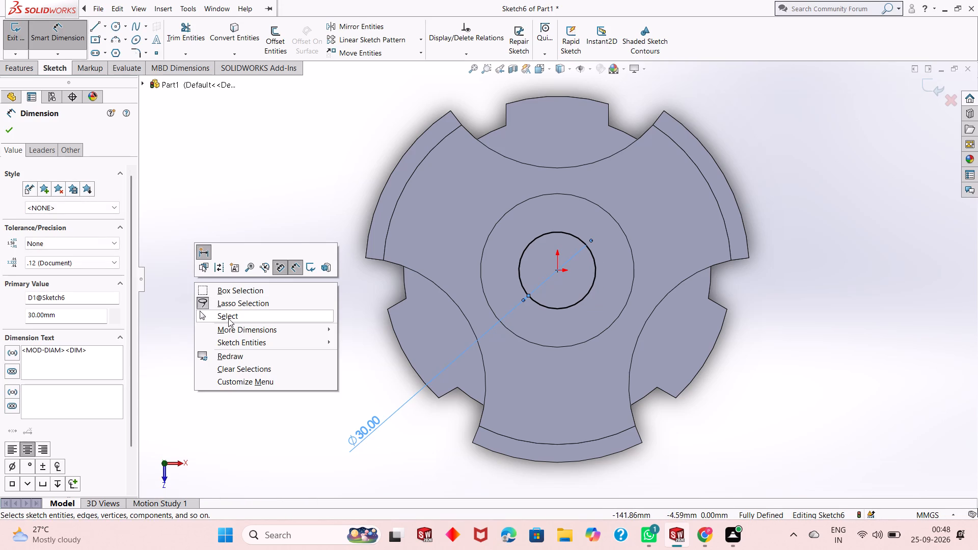
pyautogui.click(228, 318)
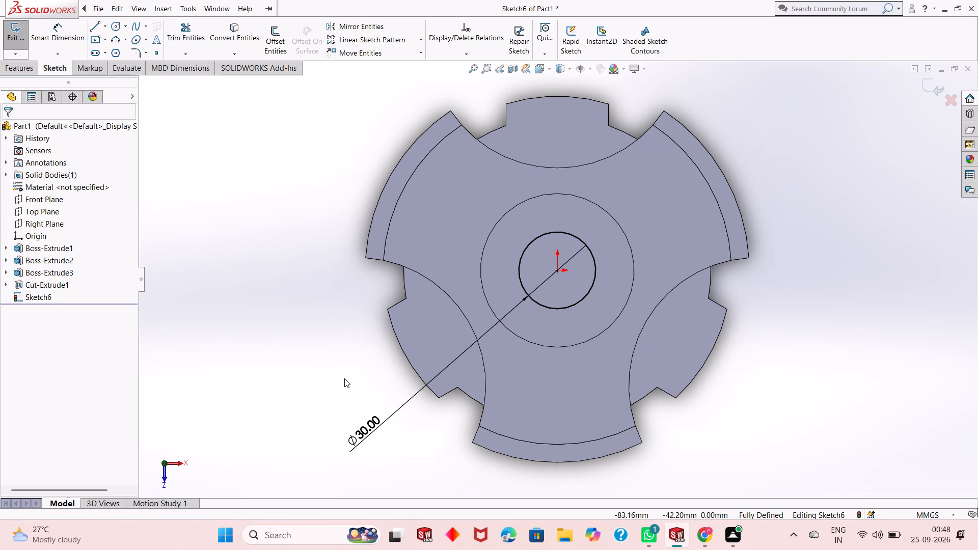
# Cut-extrude the 30 mm circle 35 mm deep from the sketch plane through the base, with a blind end.
pyautogui.moveTo(472, 415); pyautogui.dragTo(475, 300, button='middle')
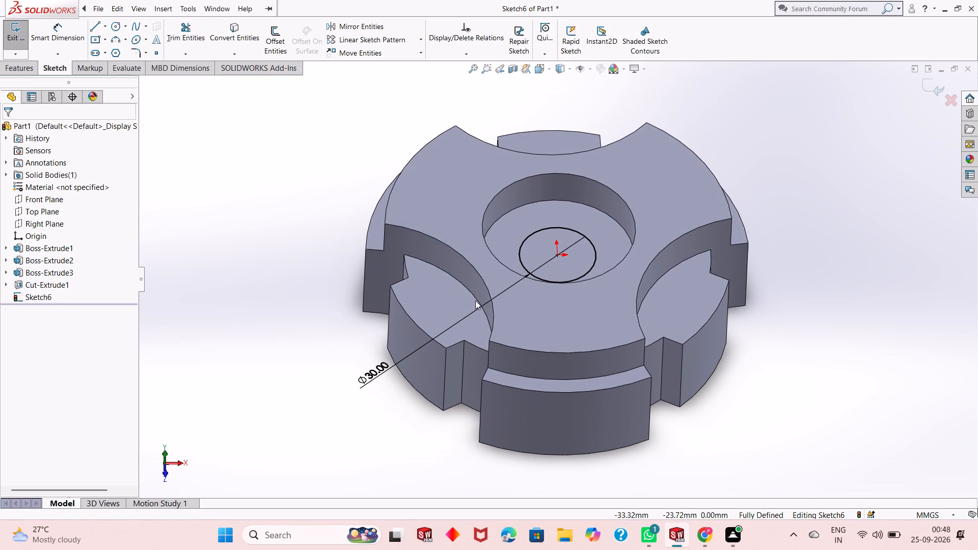
pyautogui.click(29, 71)
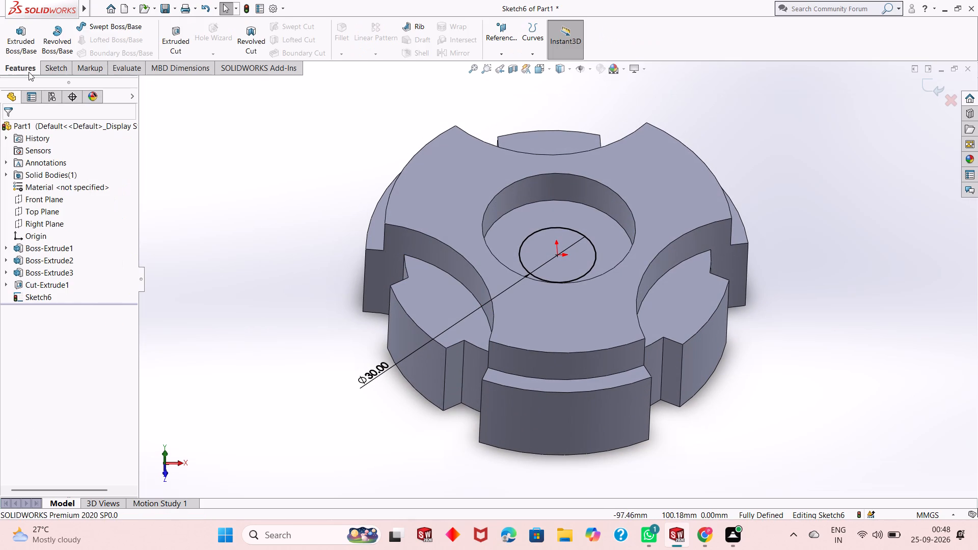
pyautogui.click(181, 45)
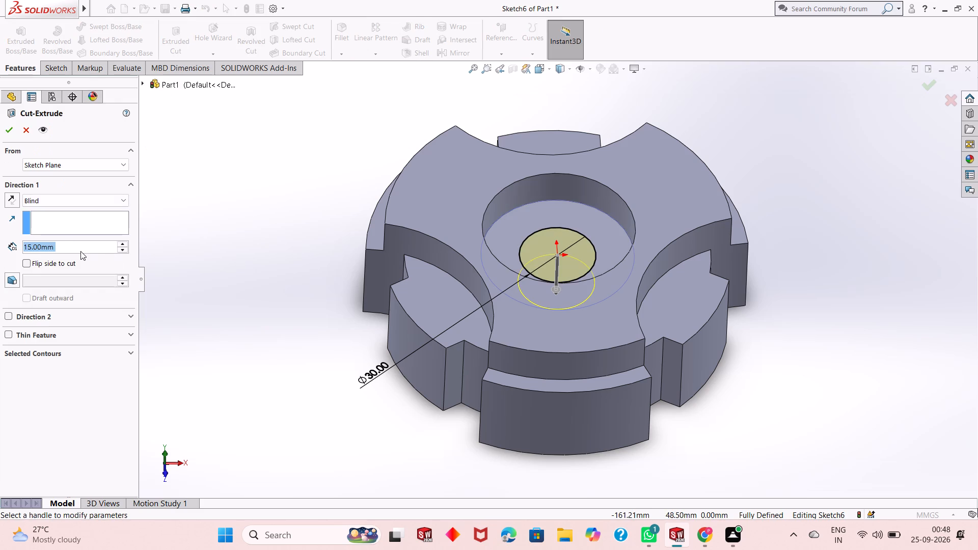
pyautogui.write('35')
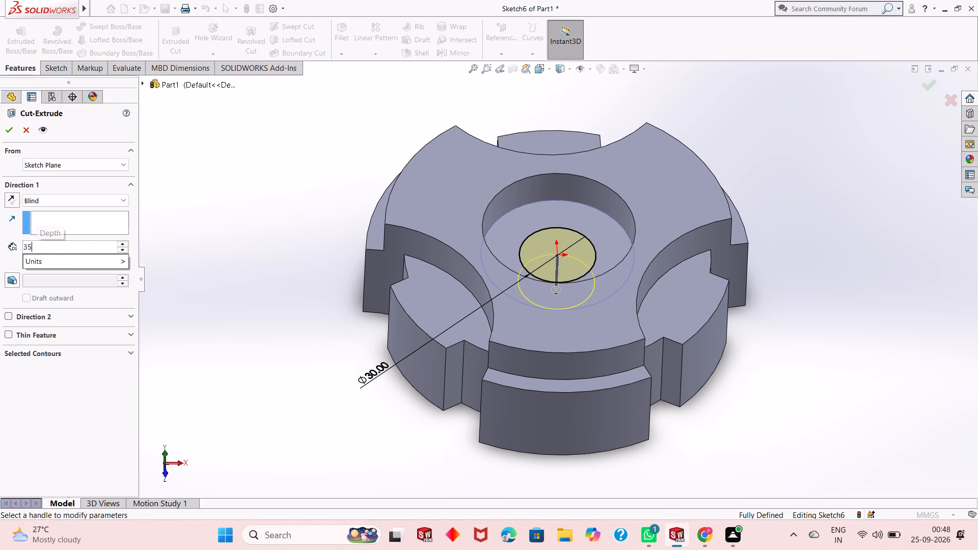
pyautogui.press('Return')
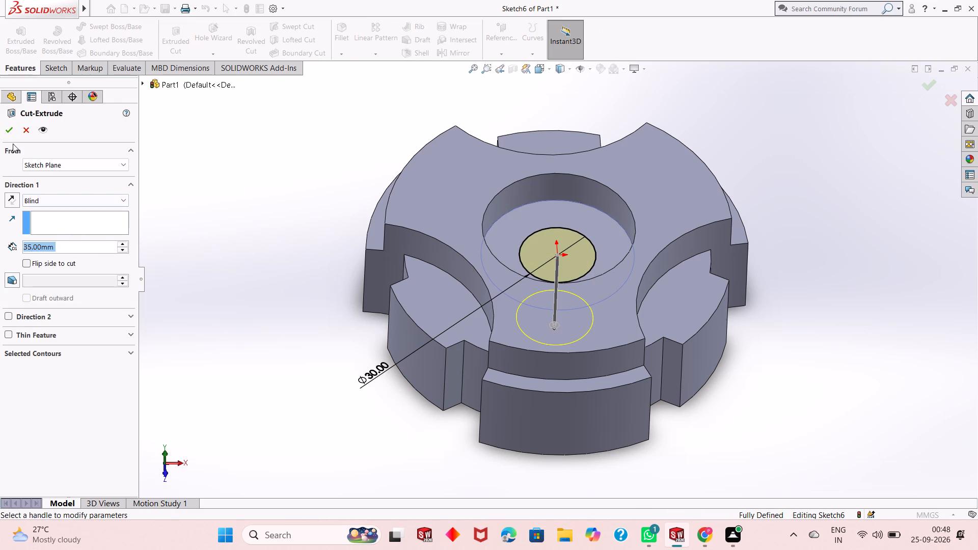
pyautogui.click(11, 133)
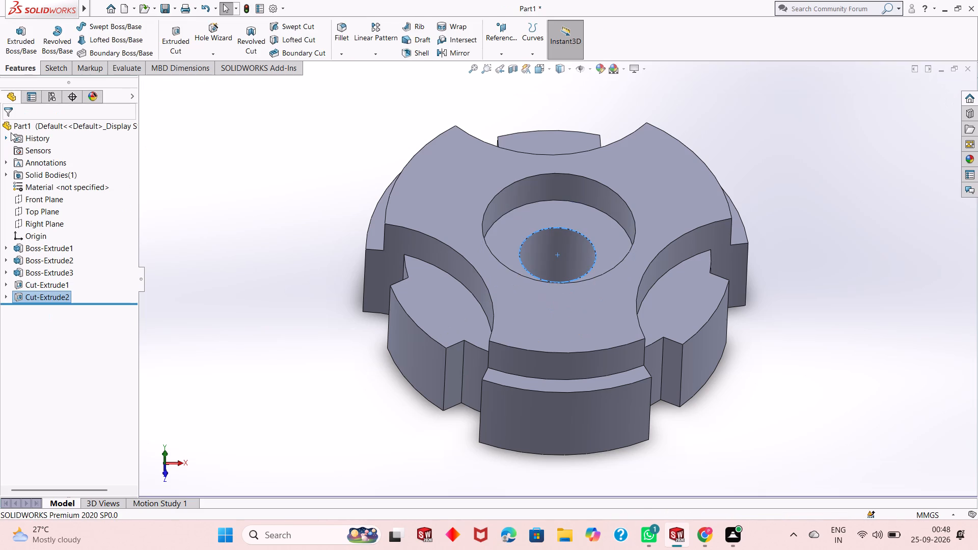
# Examine the part from several angles and distances, including the central pocket, the hole and the notched rim.
pyautogui.click(61, 212)
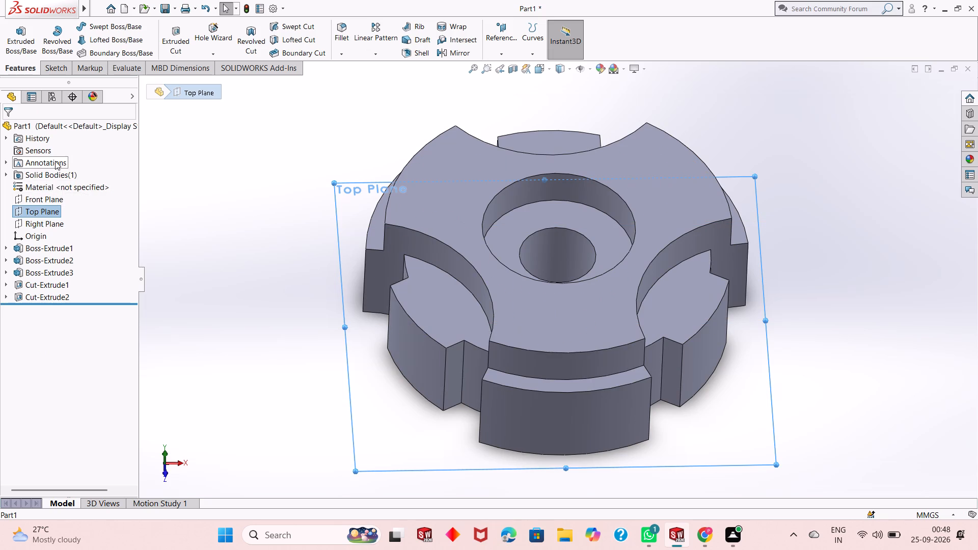
pyautogui.click(179, 243)
pyautogui.middleClick(344, 354)
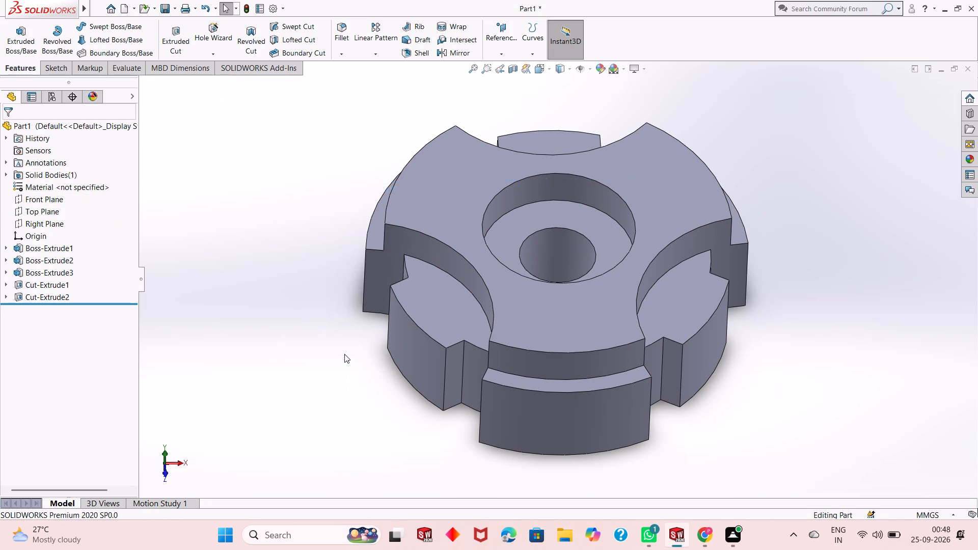
pyautogui.scroll(1, 344, 352)
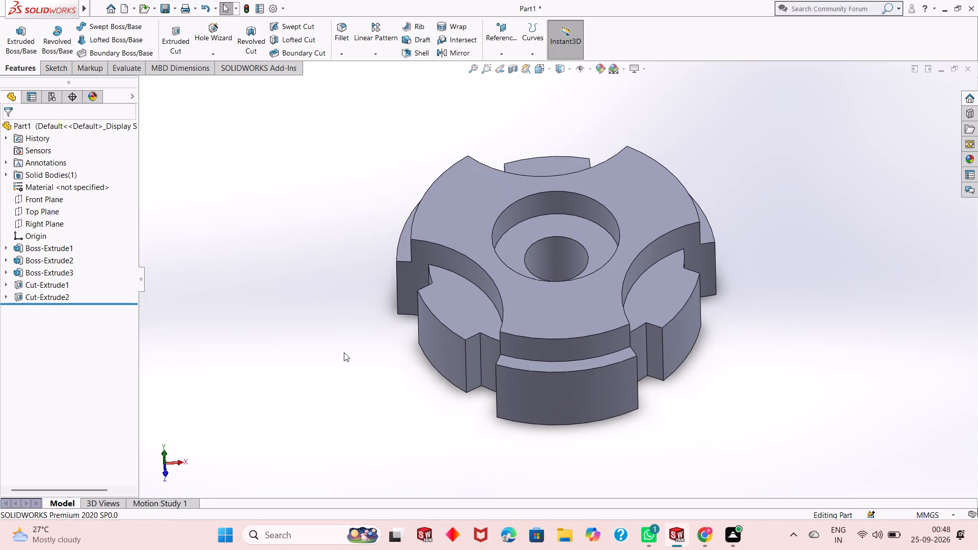
pyautogui.scroll(2, 534, 384)
pyautogui.moveTo(548, 362); pyautogui.dragTo(604, 336, button='middle')
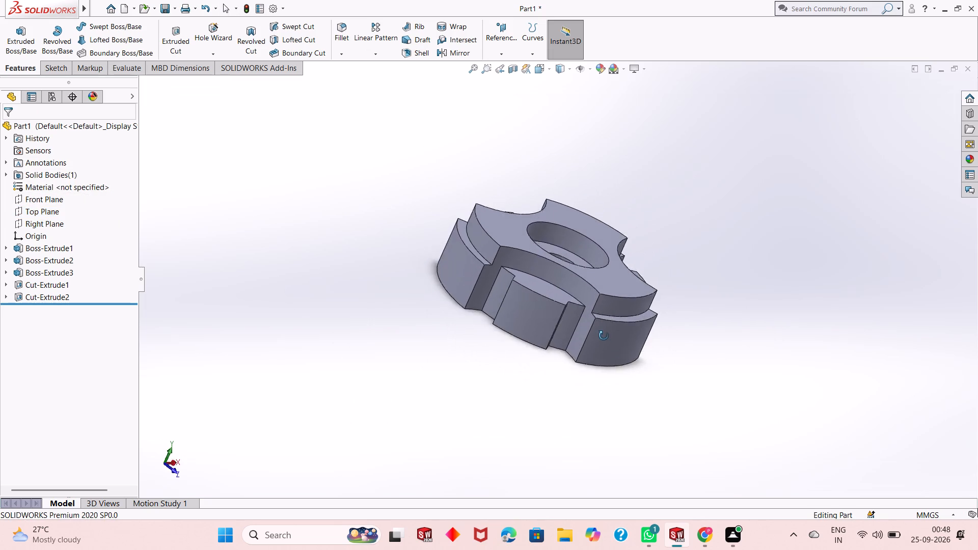
pyautogui.moveTo(604, 336); pyautogui.dragTo(566, 413, button='middle')
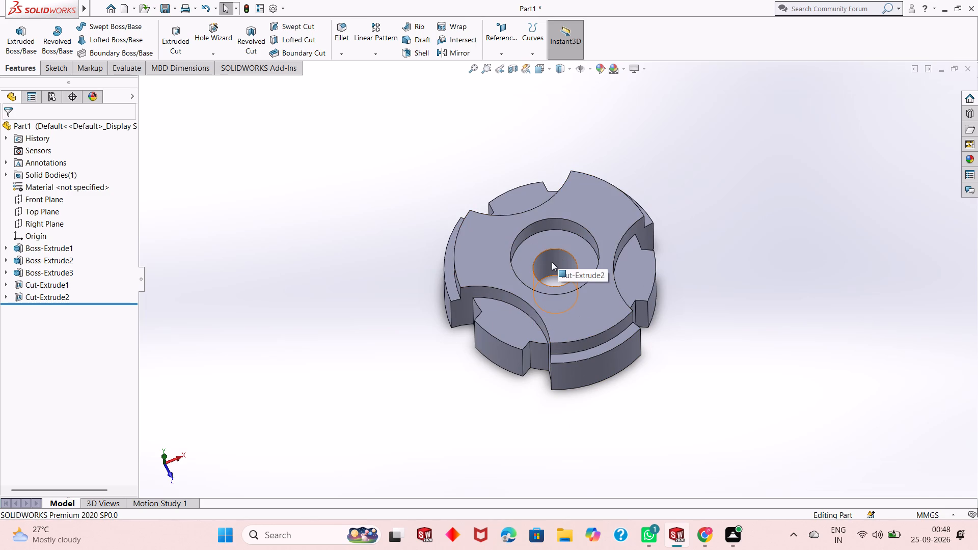
pyautogui.scroll(-3, 586, 267)
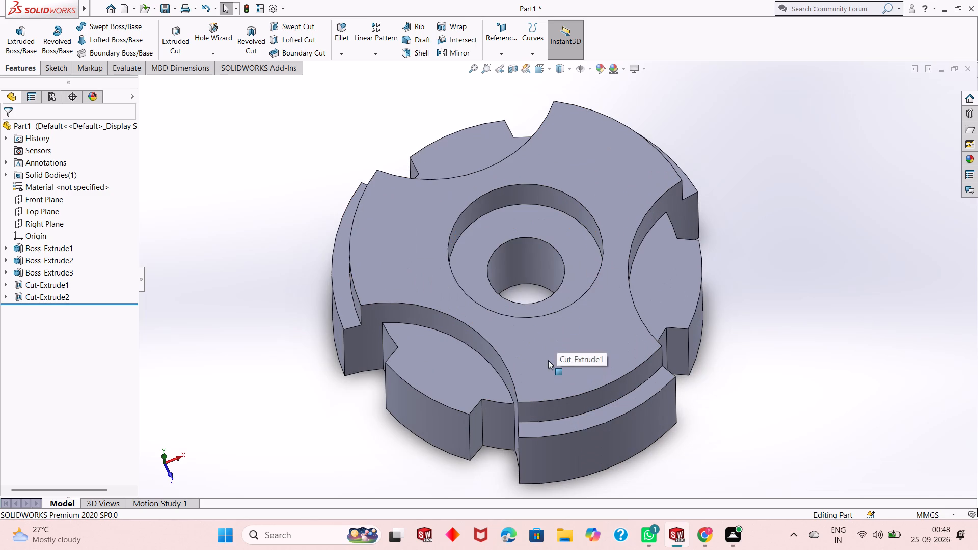
pyautogui.scroll(1, 548, 360)
pyautogui.moveTo(547, 364); pyautogui.dragTo(573, 308, button='middle')
pyautogui.middleClick(573, 308)
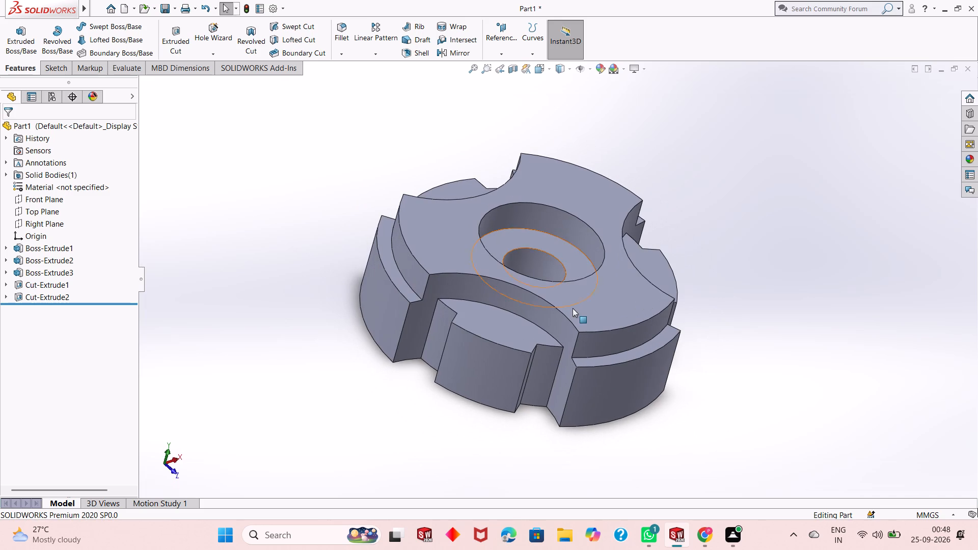
pyautogui.scroll(-1, 573, 308)
pyautogui.scroll(1, 602, 281)
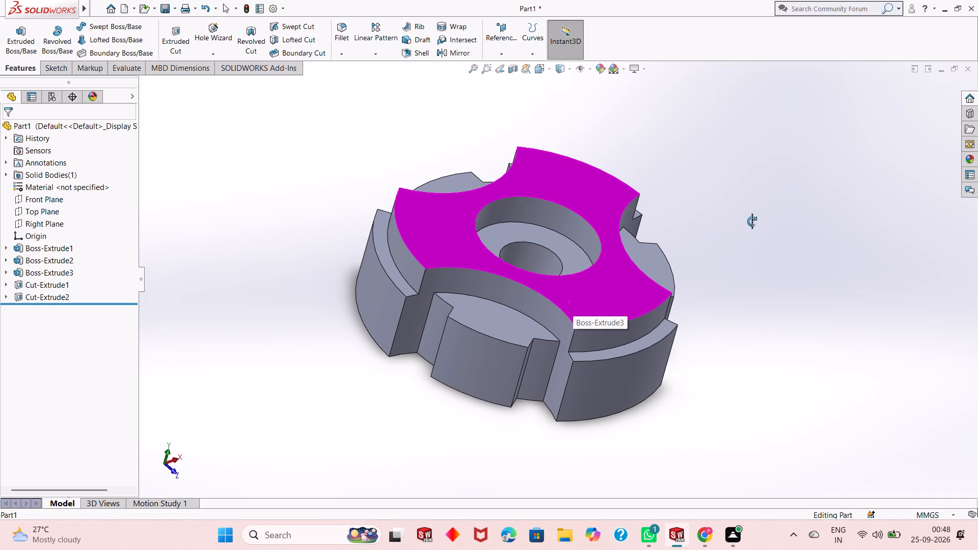
pyautogui.click(725, 227)
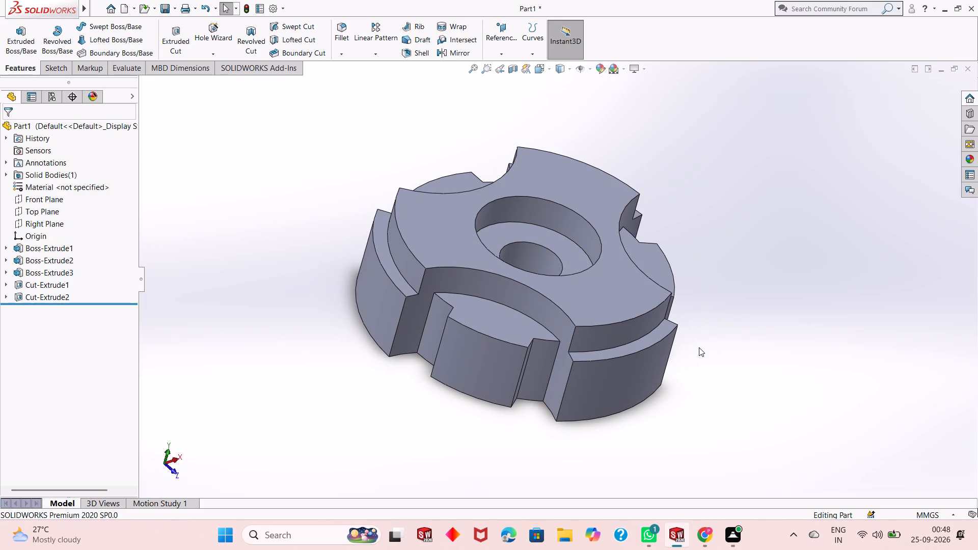
pyautogui.moveTo(700, 347); pyautogui.dragTo(690, 369, button='middle')
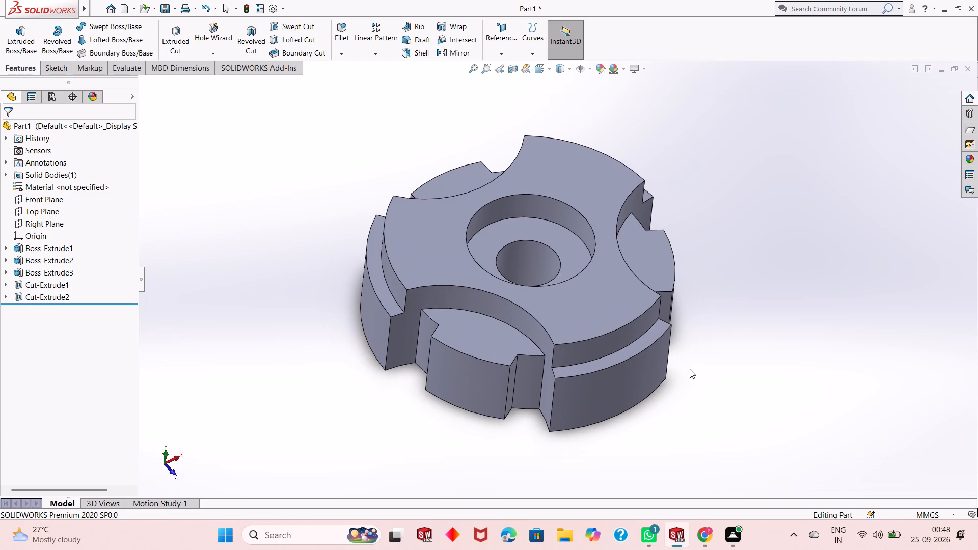
pyautogui.scroll(-2, 515, 235)
pyautogui.scroll(2, 539, 289)
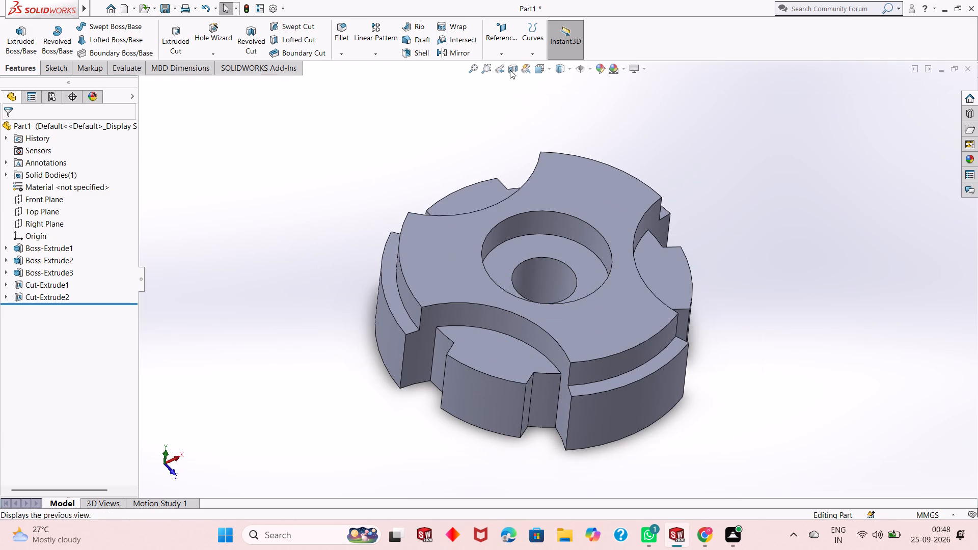
# Apply a magenta colour with a red value of 219 to the whole part.
pyautogui.click(599, 69)
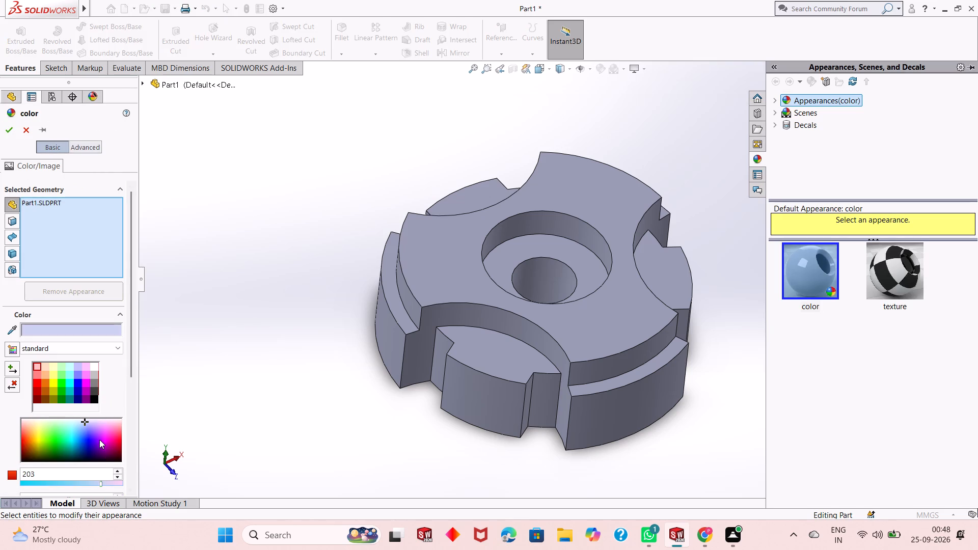
pyautogui.click(103, 436)
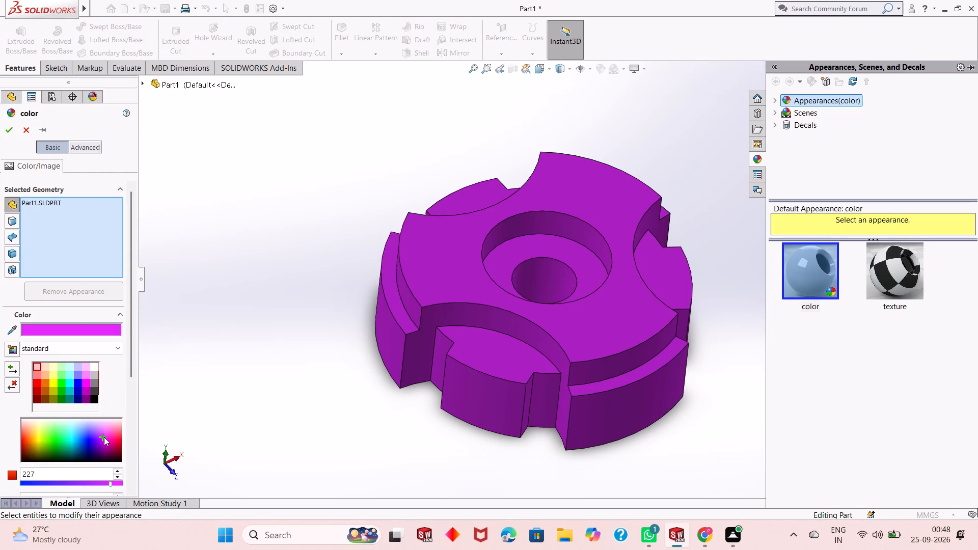
pyautogui.click(104, 437)
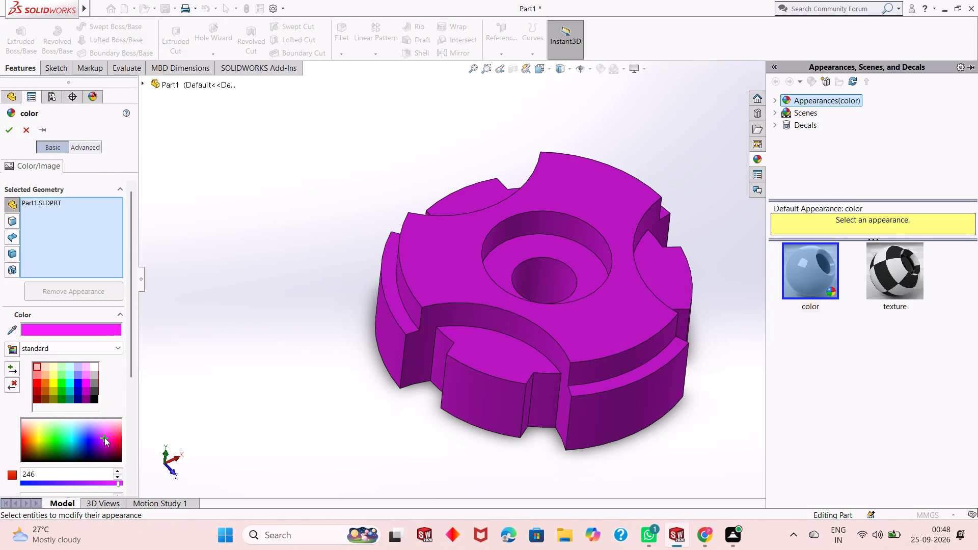
pyautogui.click(104, 438)
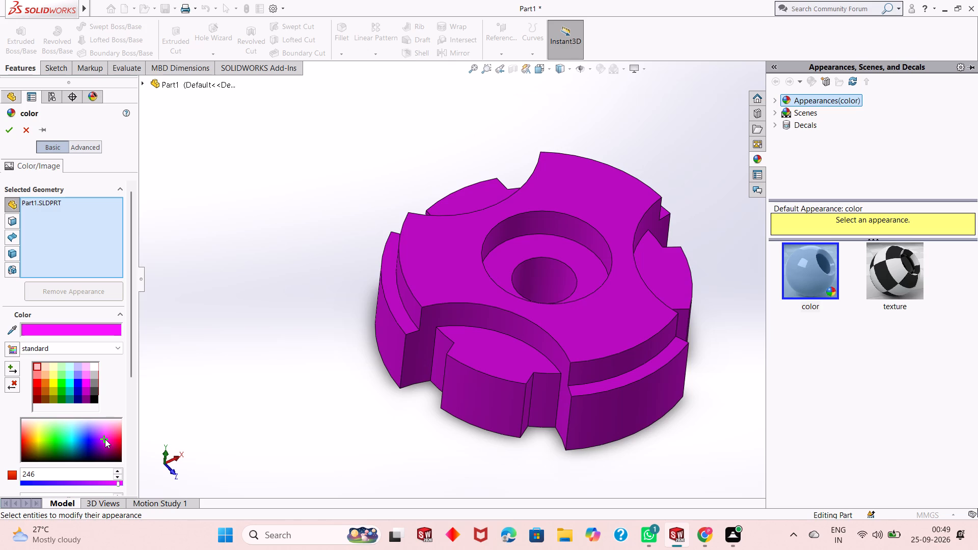
pyautogui.click(102, 437)
pyautogui.click(104, 443)
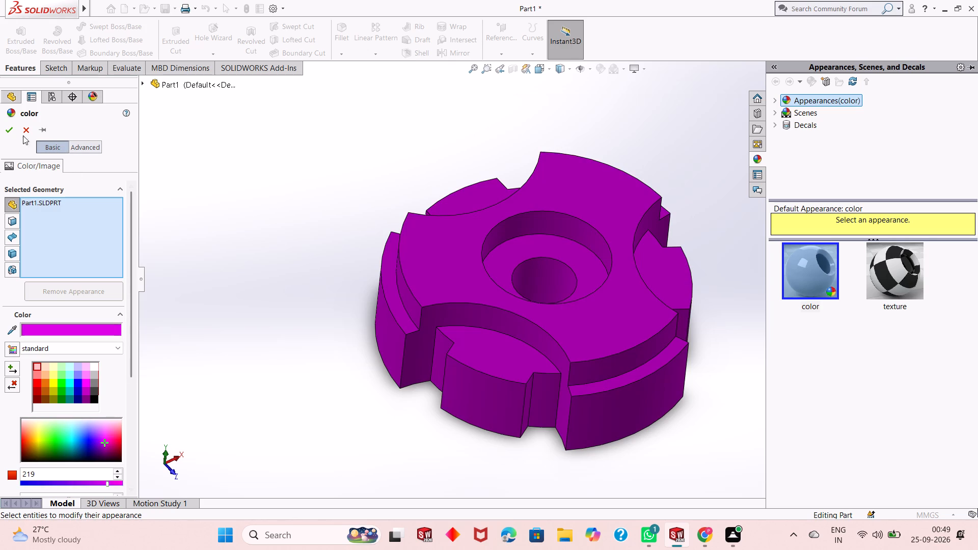
pyautogui.click(9, 131)
pyautogui.click(247, 264)
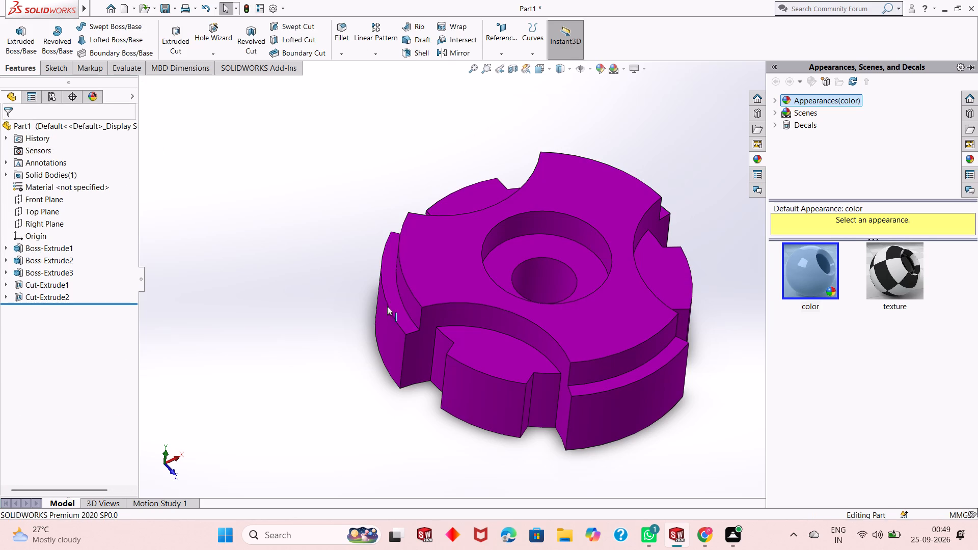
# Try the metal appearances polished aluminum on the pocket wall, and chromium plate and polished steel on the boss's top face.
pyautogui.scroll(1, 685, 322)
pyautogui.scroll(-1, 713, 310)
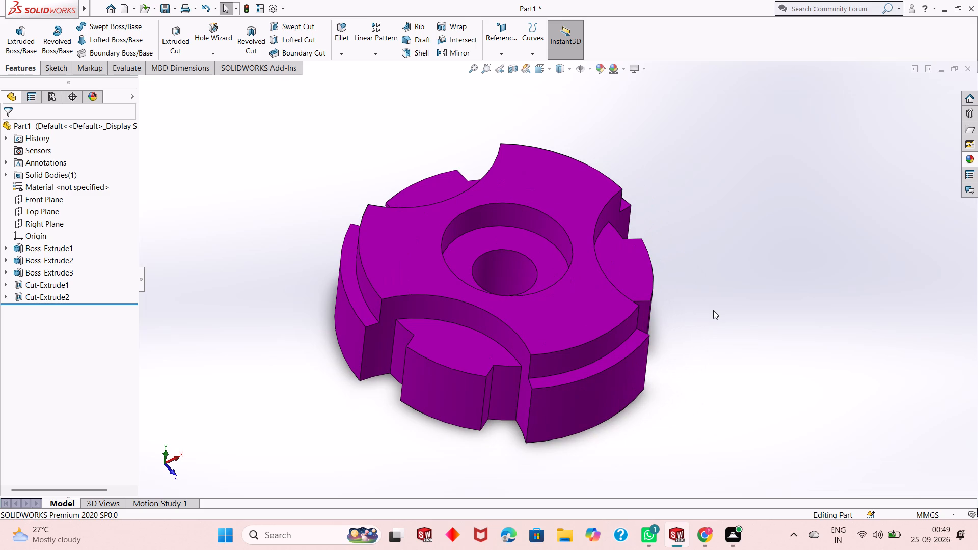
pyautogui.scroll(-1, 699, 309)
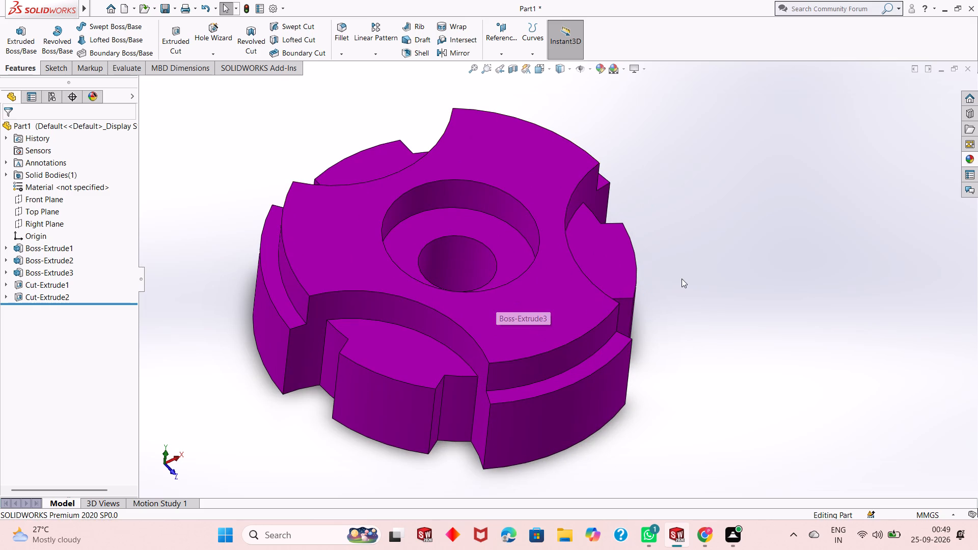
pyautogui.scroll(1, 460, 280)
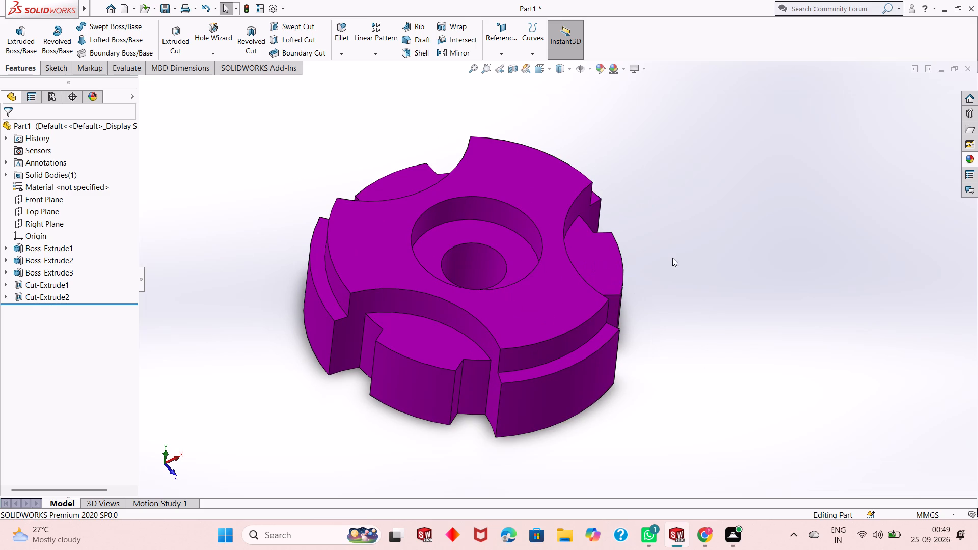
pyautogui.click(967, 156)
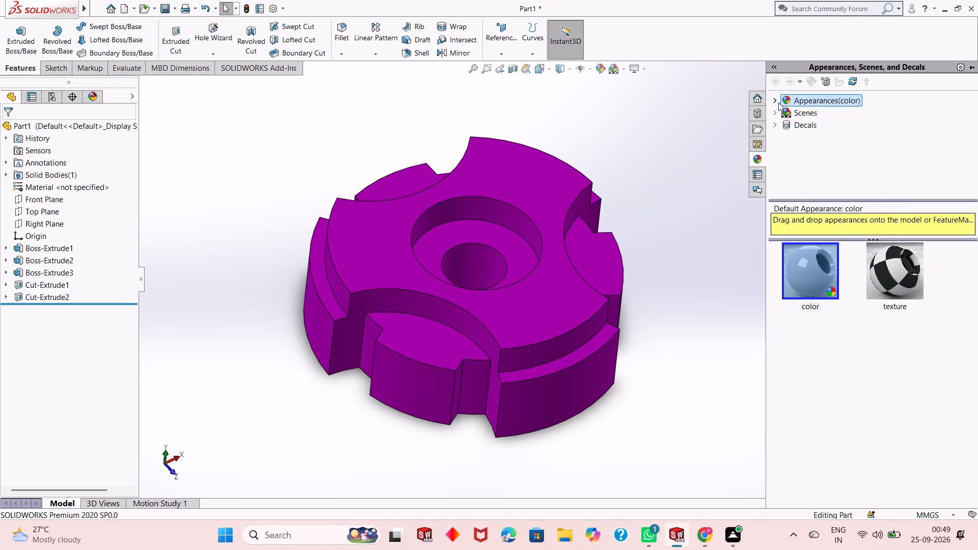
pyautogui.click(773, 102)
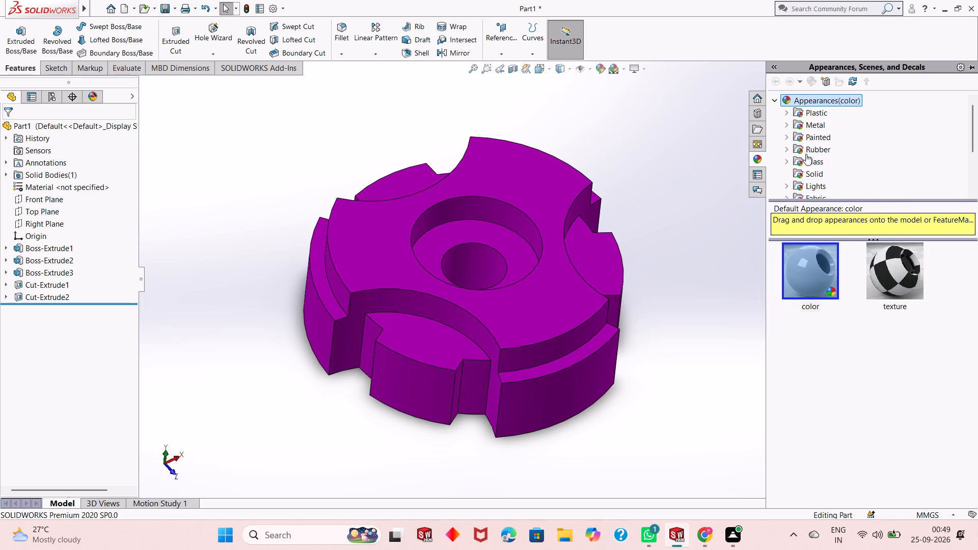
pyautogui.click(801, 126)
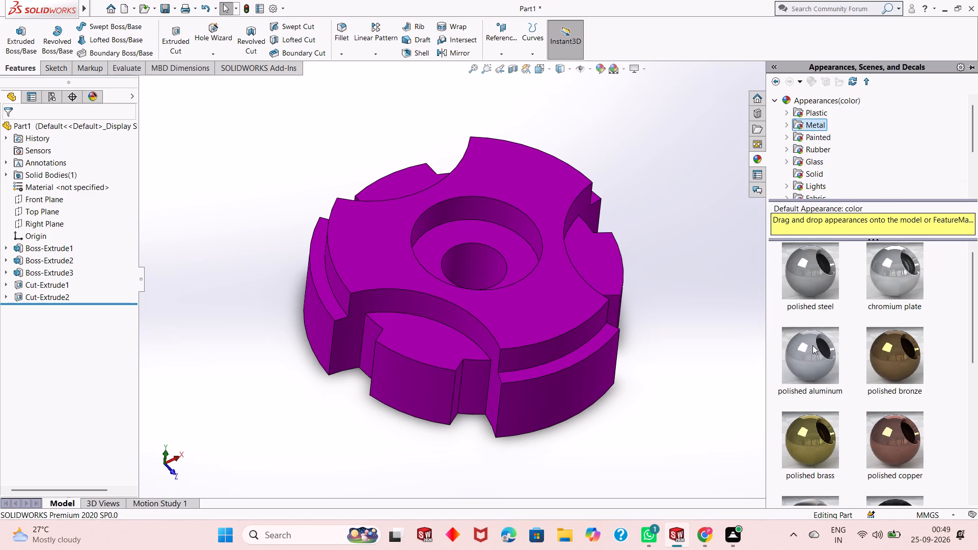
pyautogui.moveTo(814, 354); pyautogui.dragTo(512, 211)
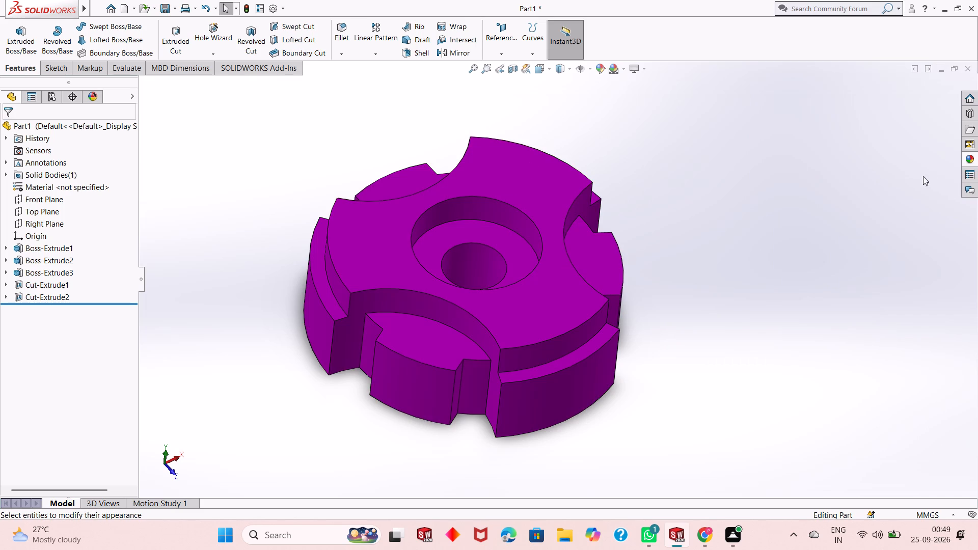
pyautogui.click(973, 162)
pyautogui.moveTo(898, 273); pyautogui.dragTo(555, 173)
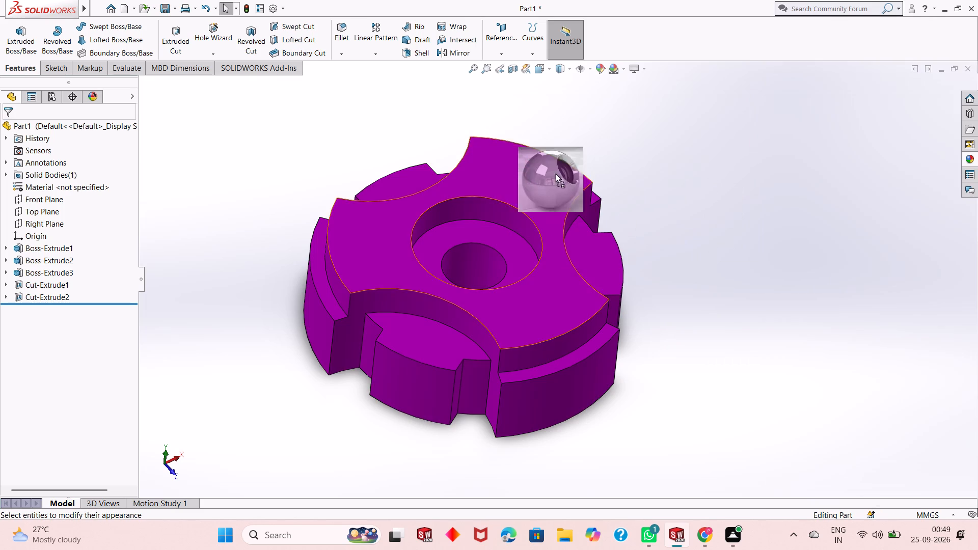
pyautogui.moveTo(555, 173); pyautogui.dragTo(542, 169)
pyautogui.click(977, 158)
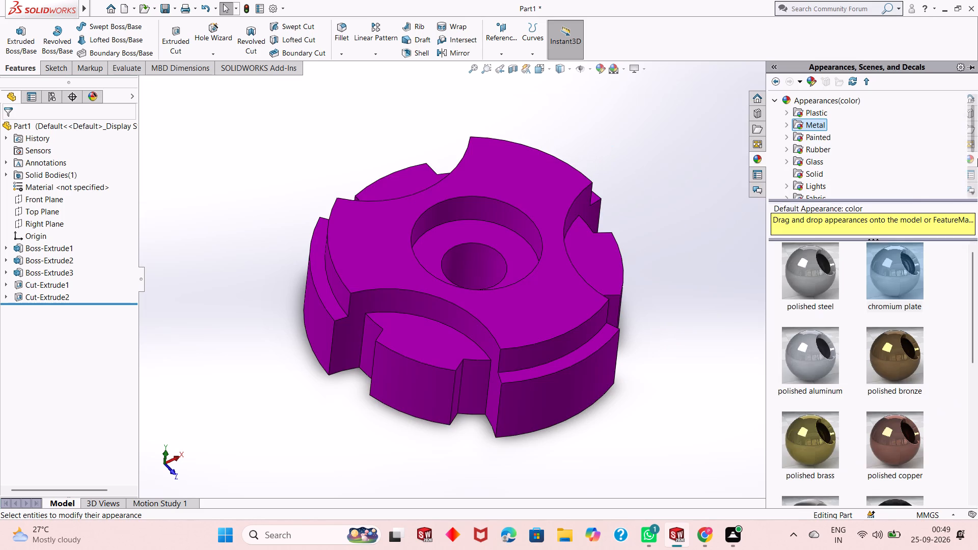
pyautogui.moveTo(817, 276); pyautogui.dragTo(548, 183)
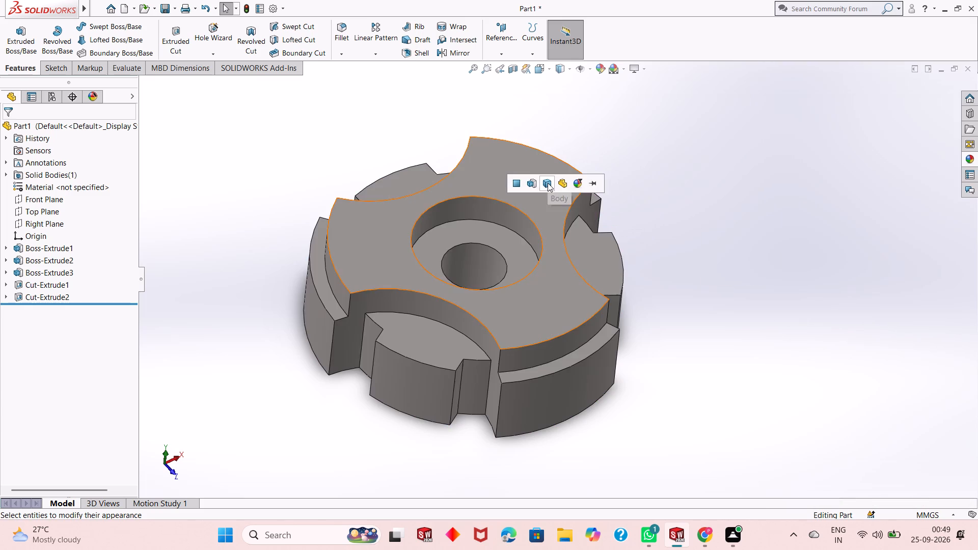
# Apply the polished aluminum appearance to only the cylindrical wall face of the 60 mm pocket.
pyautogui.click(970, 160)
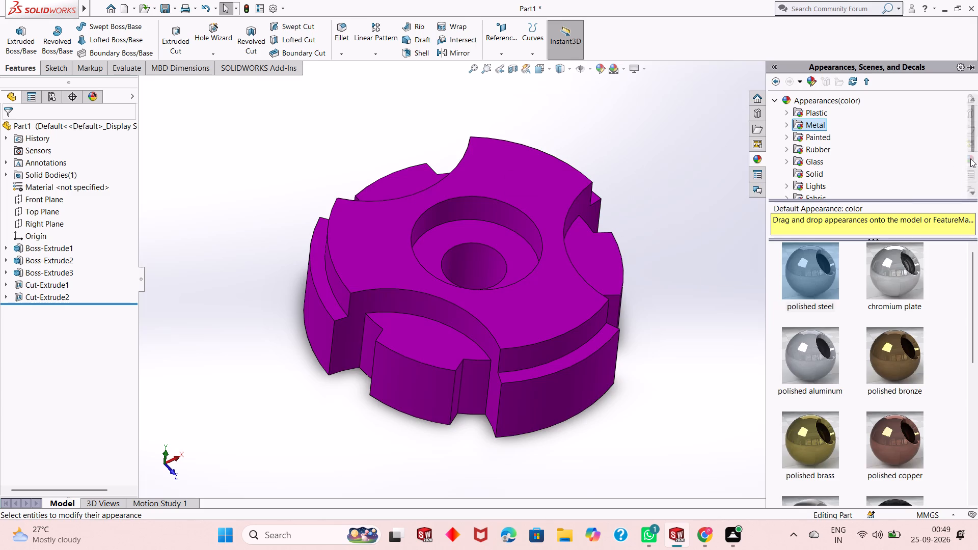
pyautogui.moveTo(822, 362); pyautogui.dragTo(511, 221)
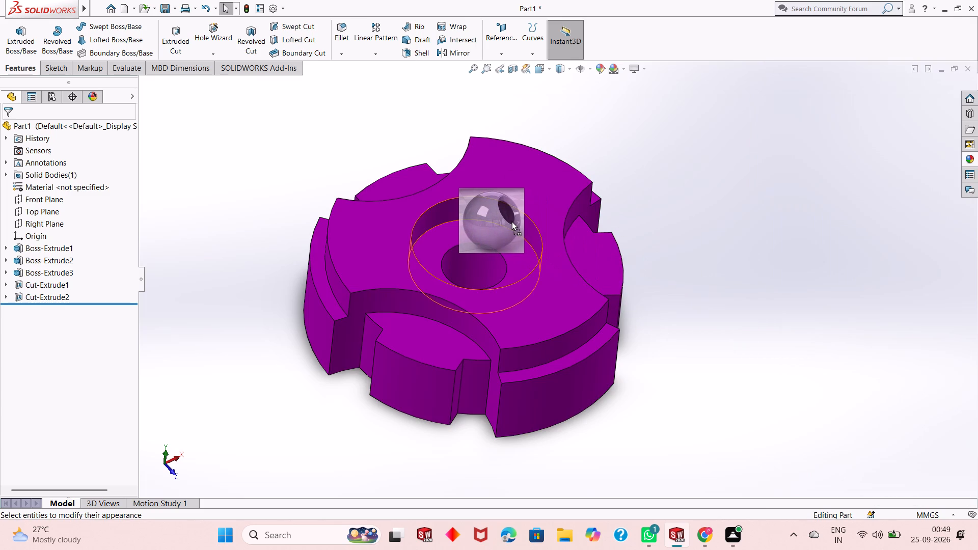
pyautogui.moveTo(511, 221); pyautogui.dragTo(511, 221)
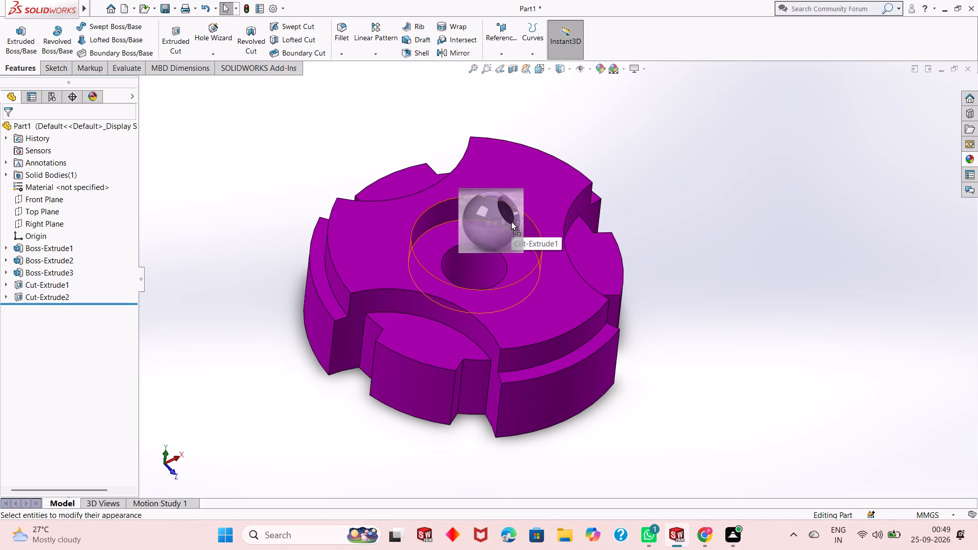
pyautogui.moveTo(511, 221); pyautogui.dragTo(511, 218)
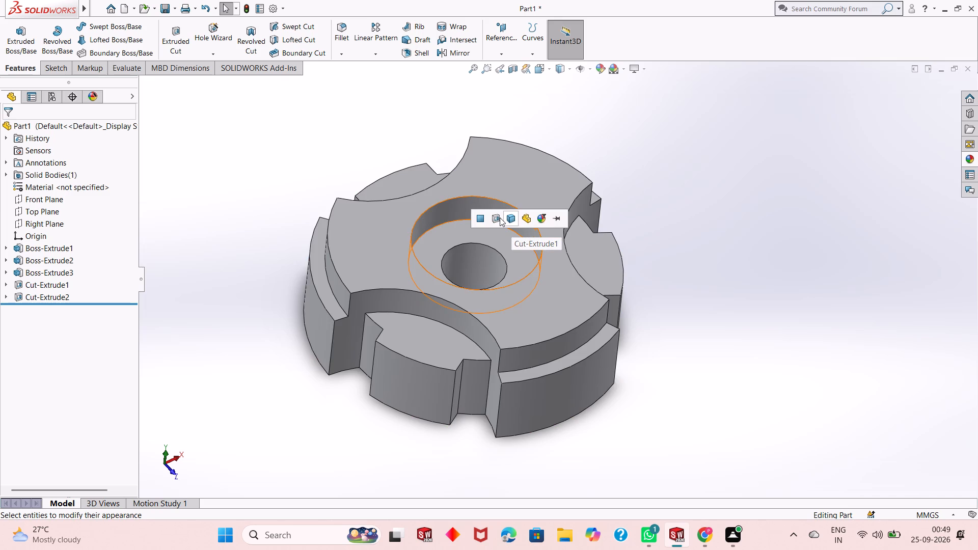
pyautogui.click(481, 218)
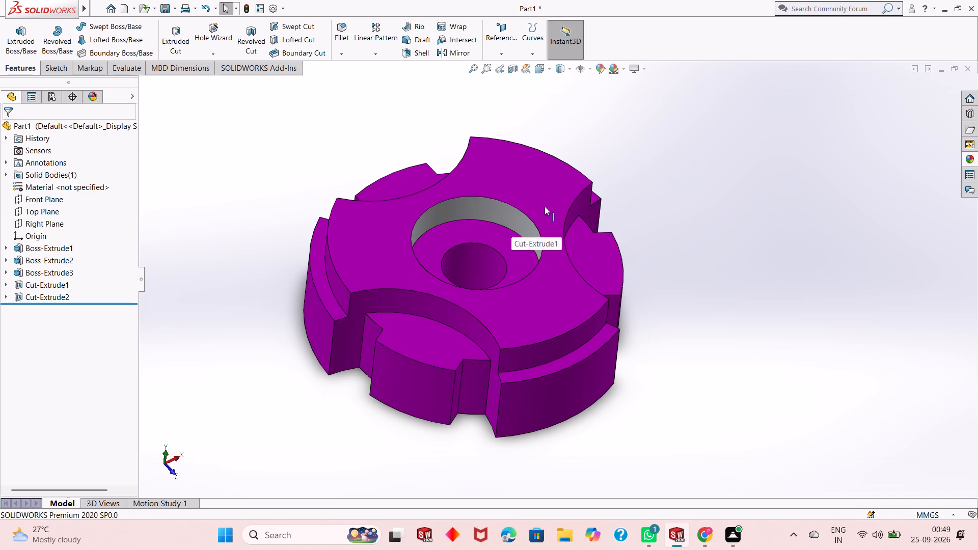
# Apply the polished aluminum appearance to the cylindrical wall face of the 30 mm central hole.
pyautogui.click(968, 157)
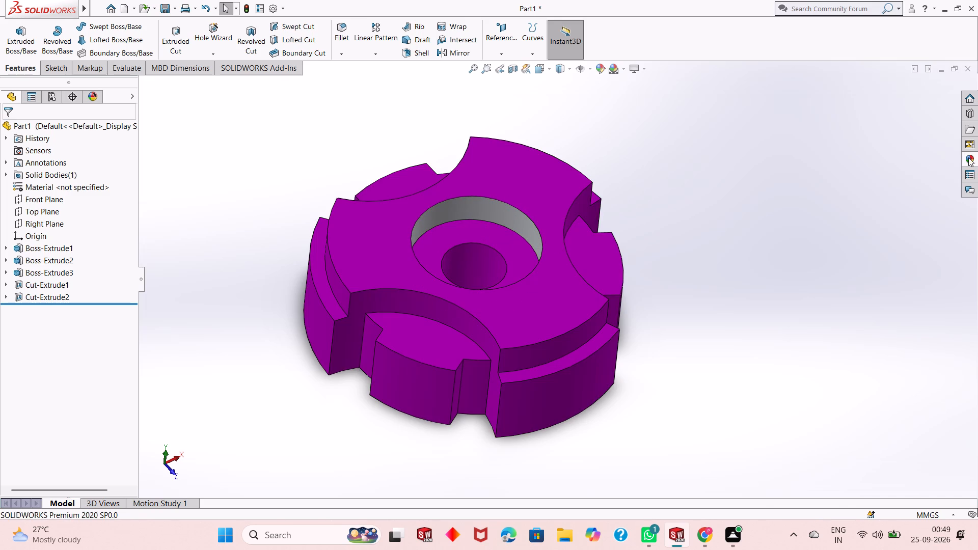
pyautogui.moveTo(826, 350); pyautogui.dragTo(504, 260)
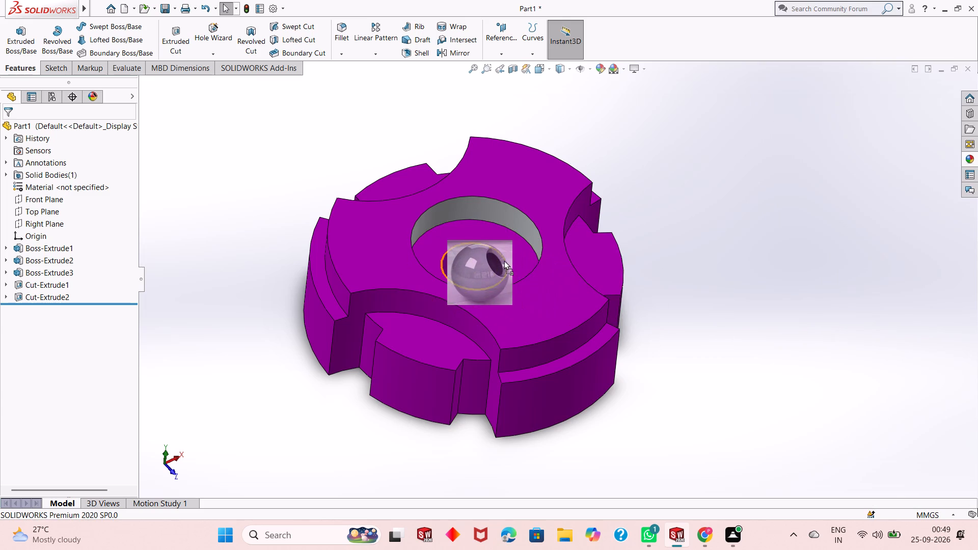
pyautogui.moveTo(504, 260); pyautogui.dragTo(498, 258)
pyautogui.click(498, 258)
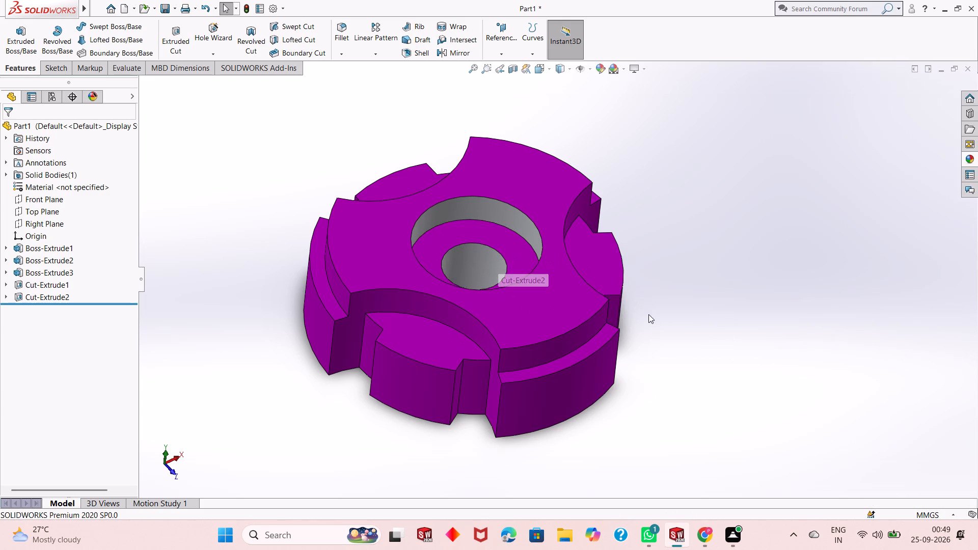
# Examine the coloured part from several angles and distances, including the pocket and hole walls and the notched rim.
pyautogui.scroll(1, 600, 328)
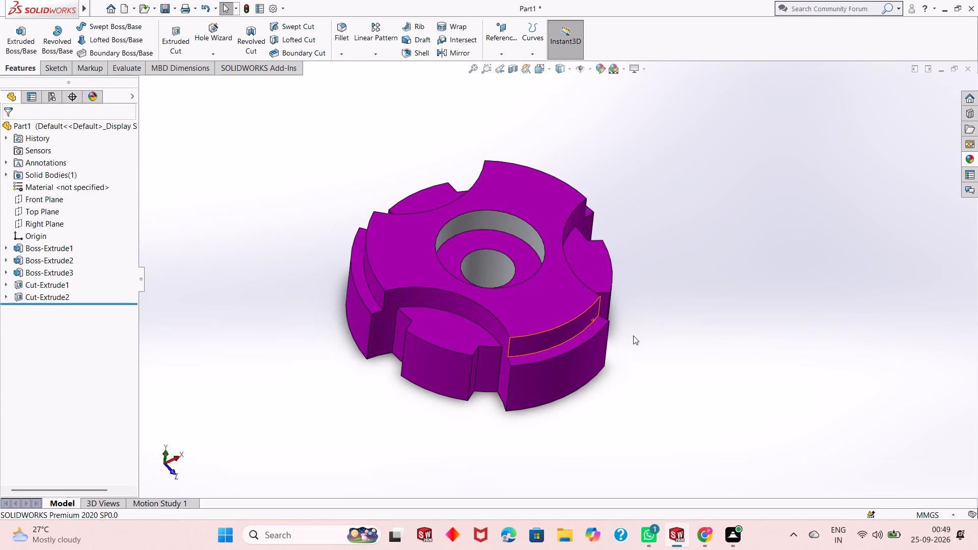
pyautogui.moveTo(634, 341); pyautogui.dragTo(693, 277, button='middle')
pyautogui.moveTo(709, 262); pyautogui.dragTo(656, 363, button='middle')
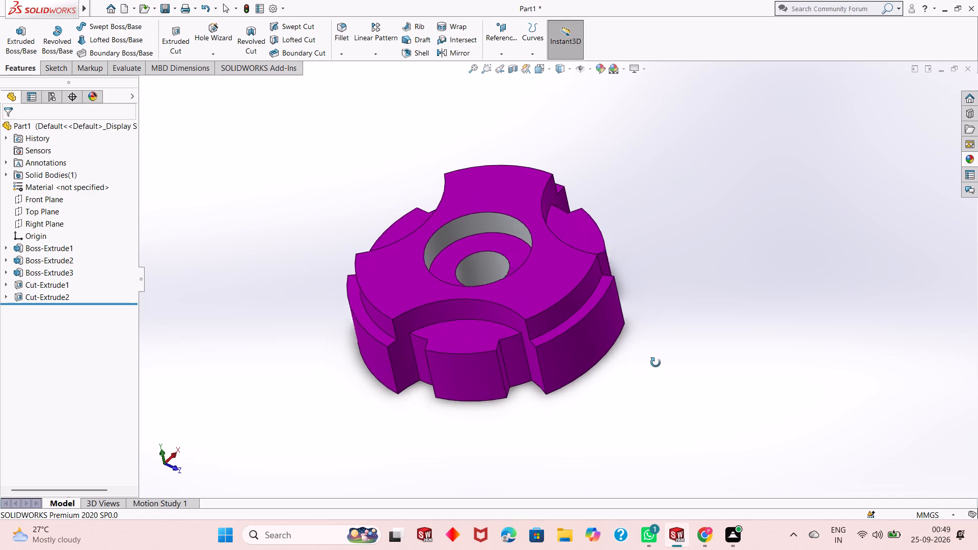
pyautogui.moveTo(656, 363); pyautogui.dragTo(661, 375, button='middle')
pyautogui.scroll(2, 516, 302)
pyautogui.scroll(-4, 512, 291)
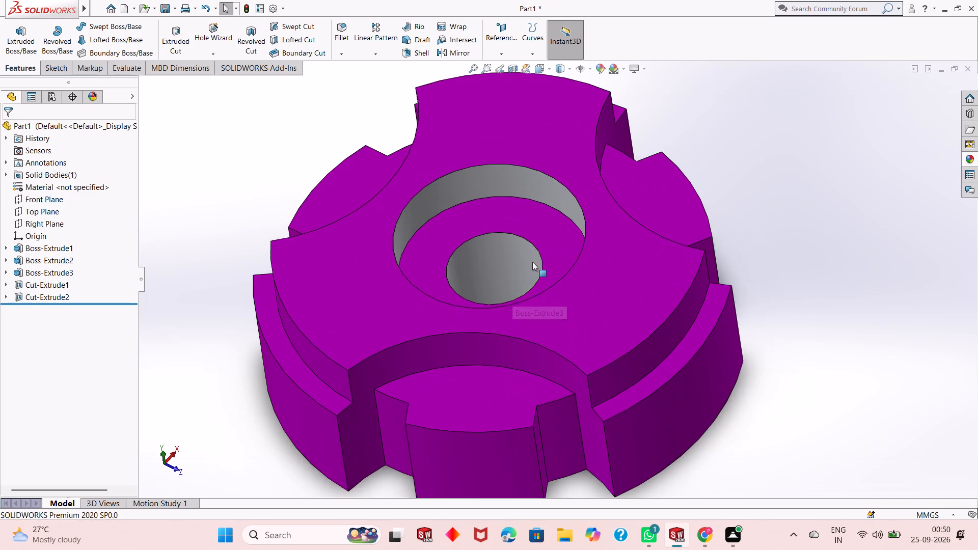
pyautogui.scroll(-1, 532, 262)
pyautogui.scroll(4, 515, 279)
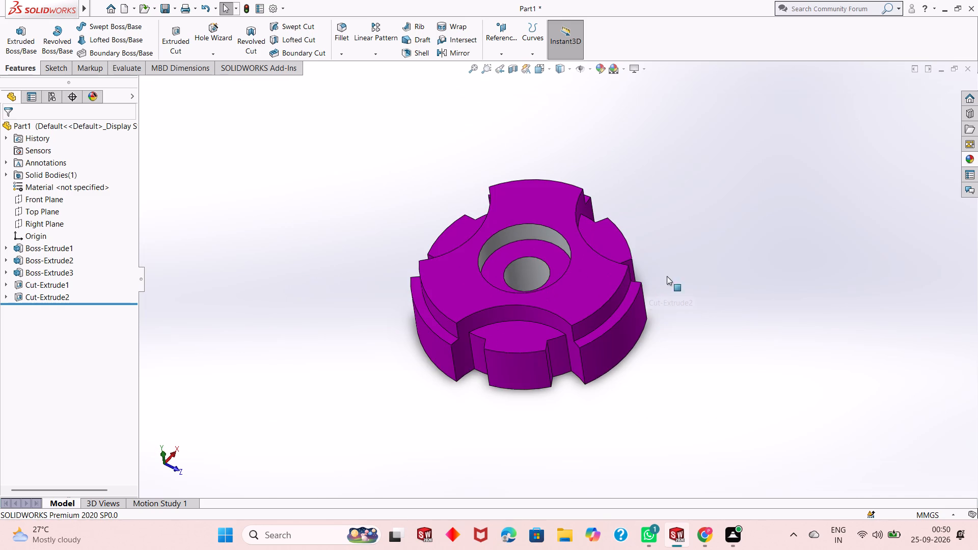
pyautogui.scroll(-4, 576, 274)
pyautogui.scroll(4, 535, 290)
pyautogui.scroll(-2, 483, 297)
pyautogui.scroll(2, 524, 294)
pyautogui.scroll(-2, 553, 269)
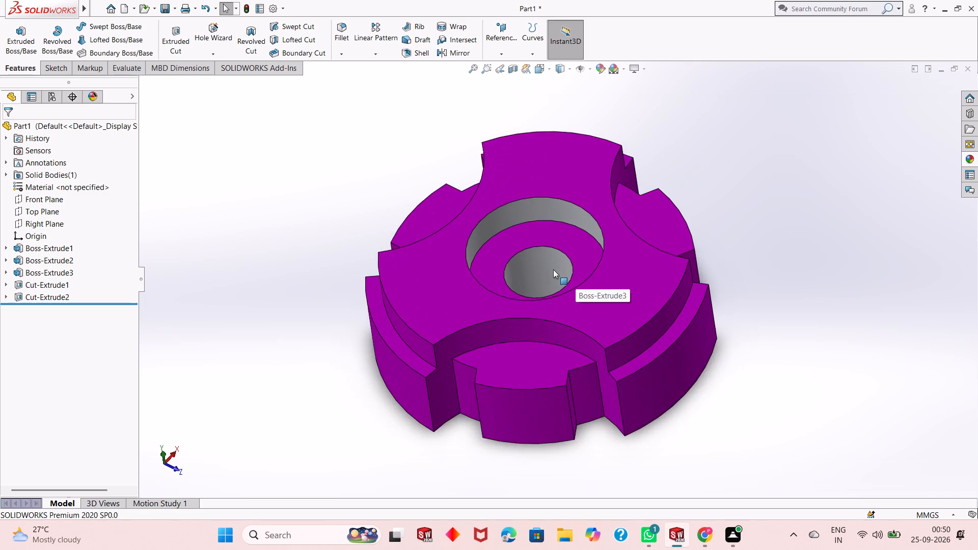
pyautogui.scroll(1, 583, 262)
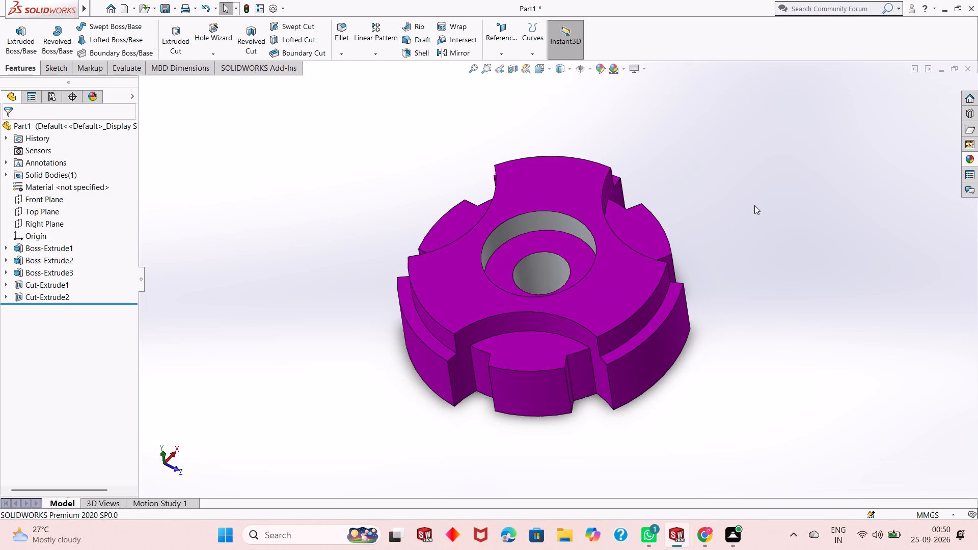
pyautogui.moveTo(712, 266); pyautogui.dragTo(766, 208, button='middle')
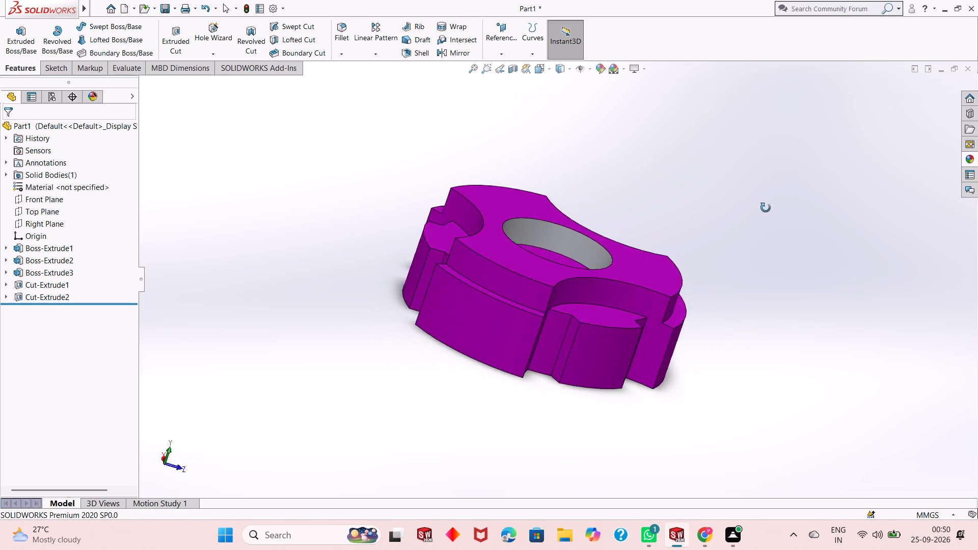
pyautogui.moveTo(766, 208); pyautogui.dragTo(749, 274, button='middle')
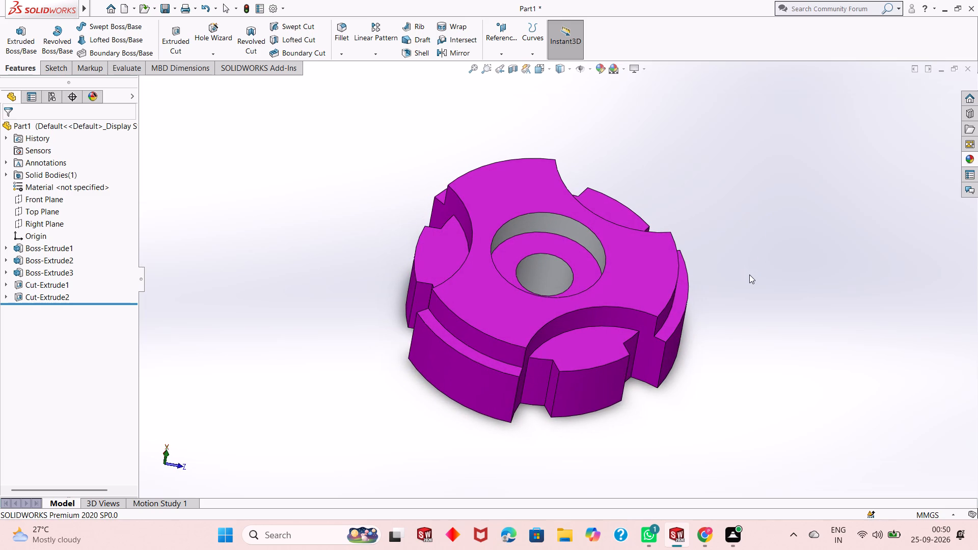
pyautogui.middleClick(749, 276)
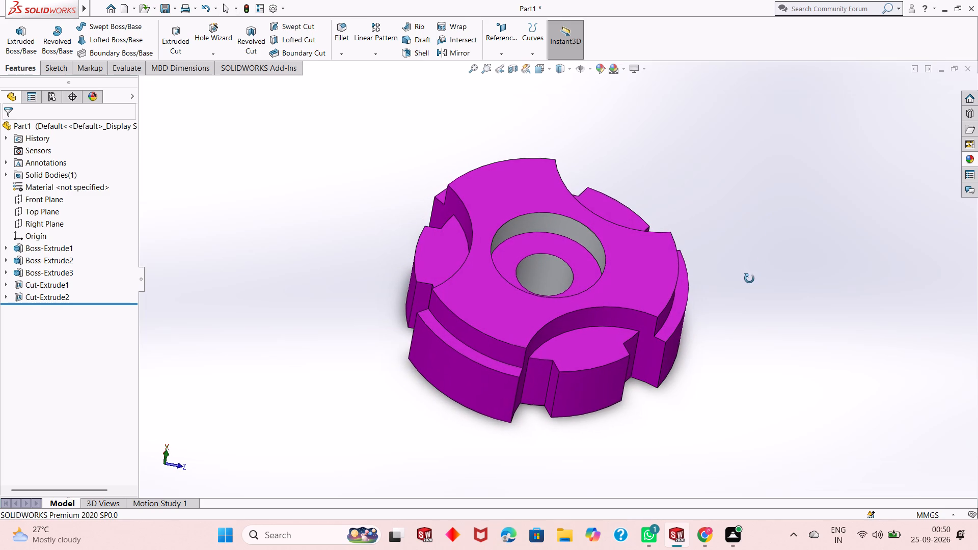
pyautogui.moveTo(747, 290); pyautogui.dragTo(744, 272, button='middle')
pyautogui.scroll(-2, 736, 277)
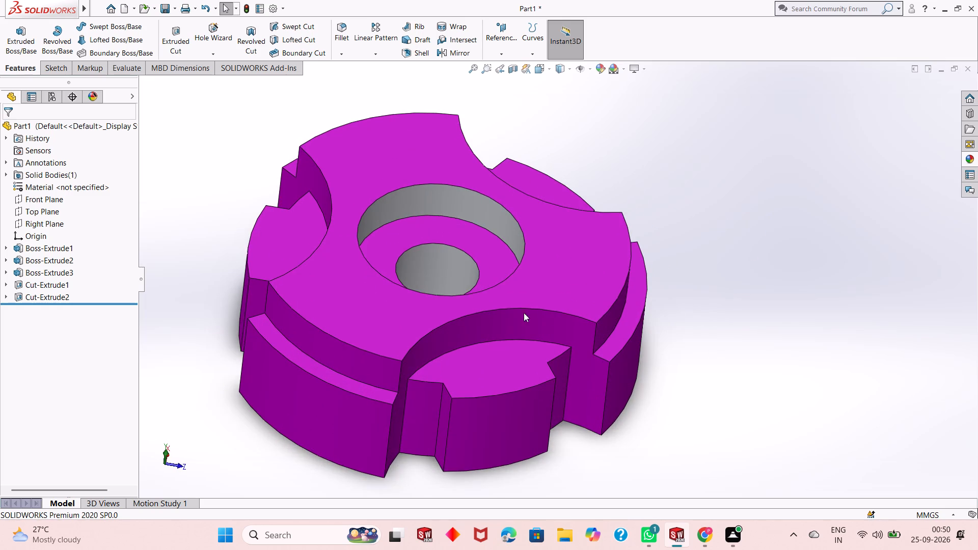
pyautogui.scroll(2, 442, 315)
pyautogui.scroll(1, 509, 323)
pyautogui.scroll(-1, 382, 268)
pyautogui.scroll(1, 514, 289)
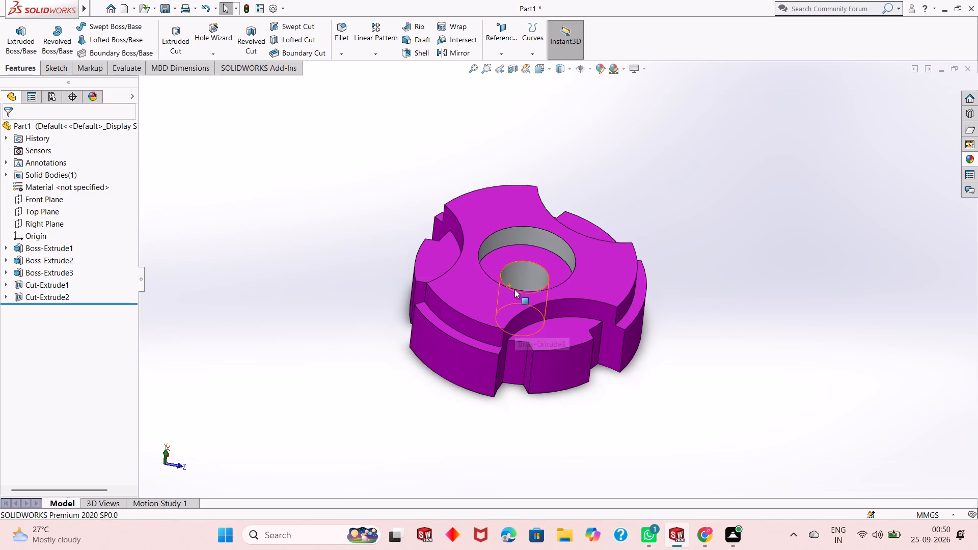
# Save the part in the Downloads folder as a SOLIDWORKS Part named "Three-lobed rotary coupling plate".
pyautogui.scroll(-1, 536, 305)
pyautogui.scroll(1, 526, 309)
pyautogui.scroll(-1, 510, 309)
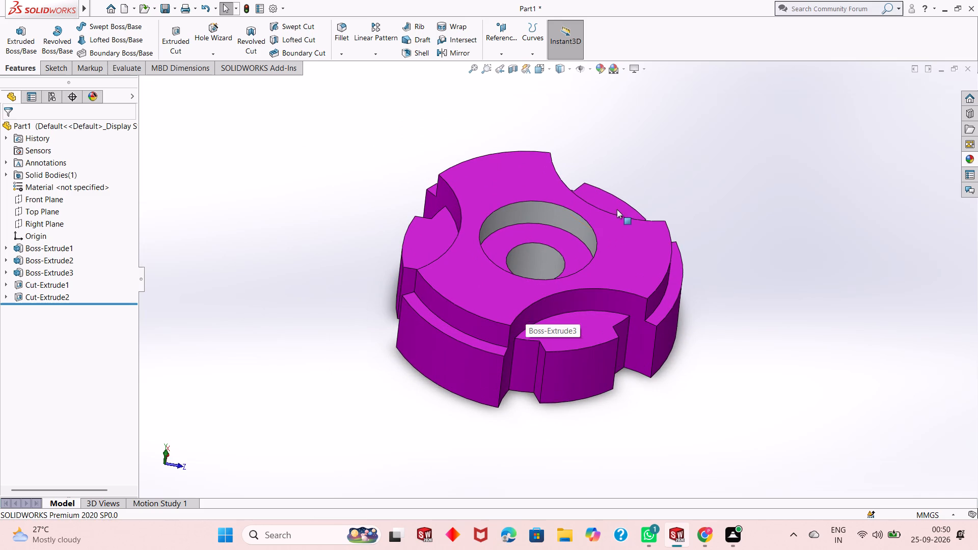
pyautogui.hotkey('ctrl', 's')
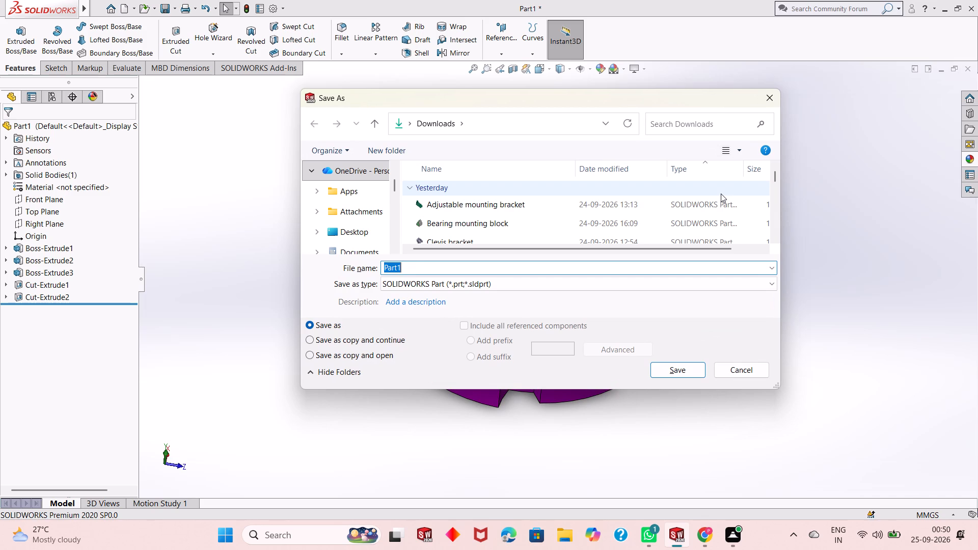
pyautogui.hotkey('shift', 't')
pyautogui.write('hree')
pyautogui.press('-')
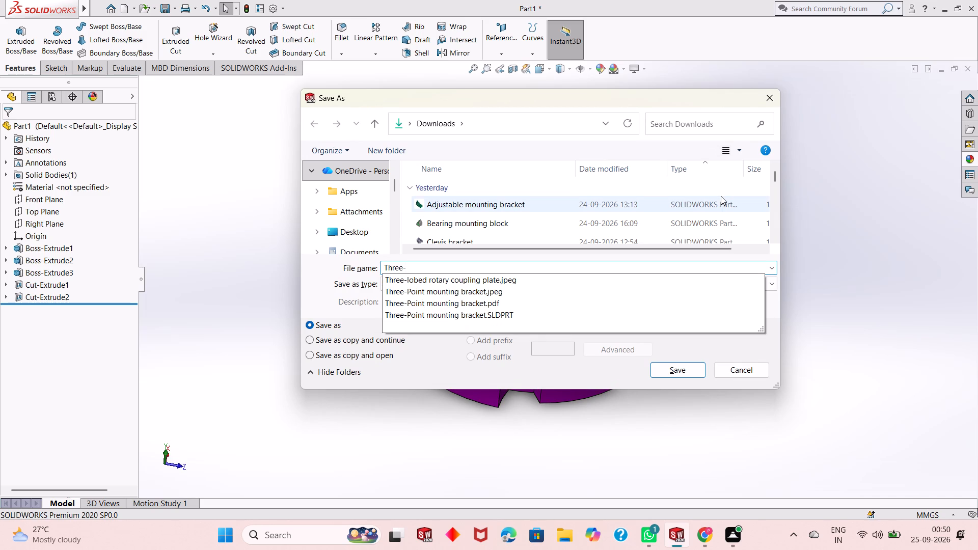
pyautogui.write('lobed')
pyautogui.press('space')
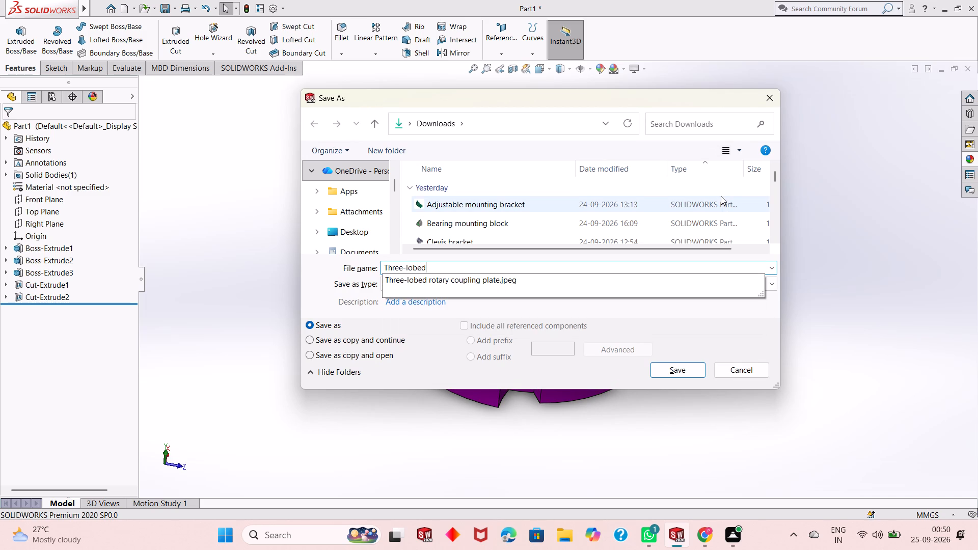
pyautogui.write('rotary')
pyautogui.press('space')
pyautogui.write('coupling')
pyautogui.press('space')
pyautogui.write('plate')
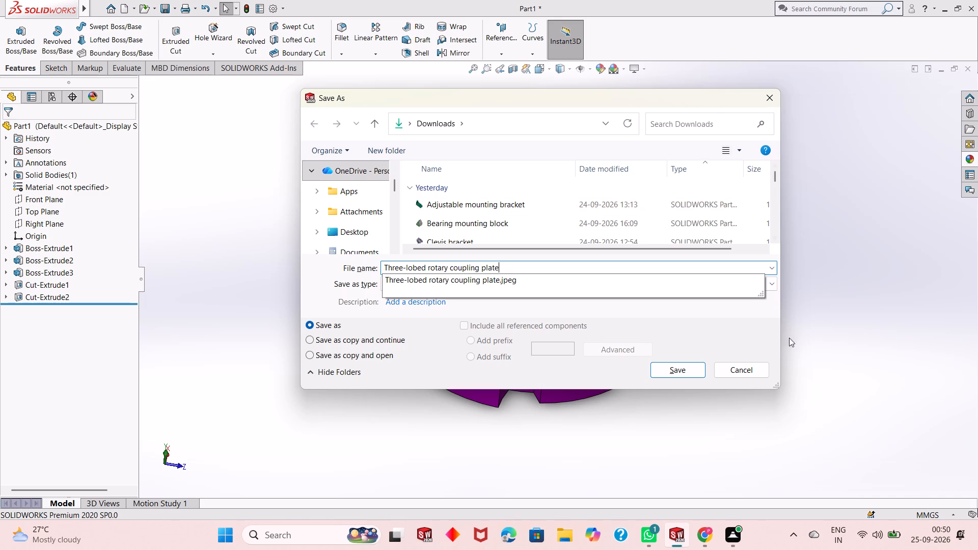
pyautogui.click(676, 373)
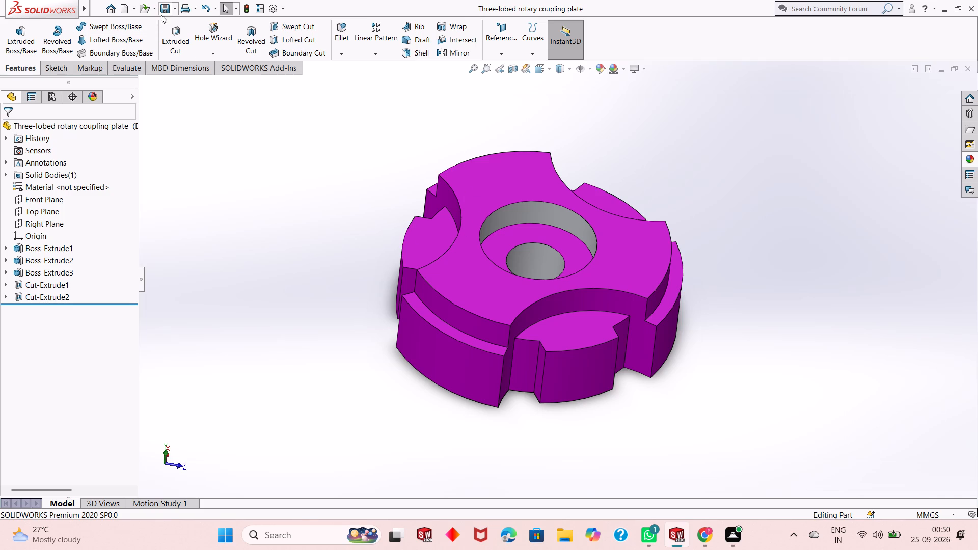
# Save a PDF copy of the part in Downloads under the same name, Three-lobed rotary coupling plate.
pyautogui.click(174, 8)
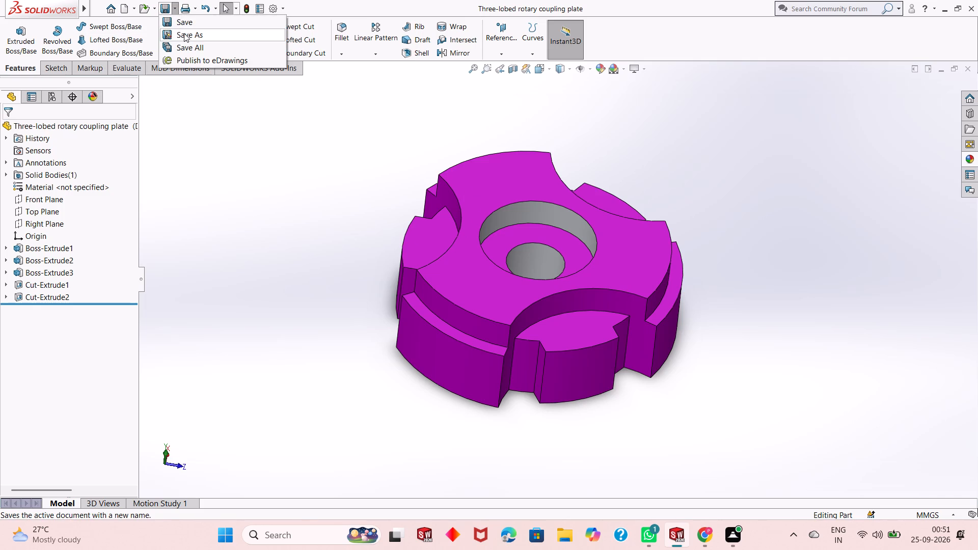
pyautogui.click(184, 33)
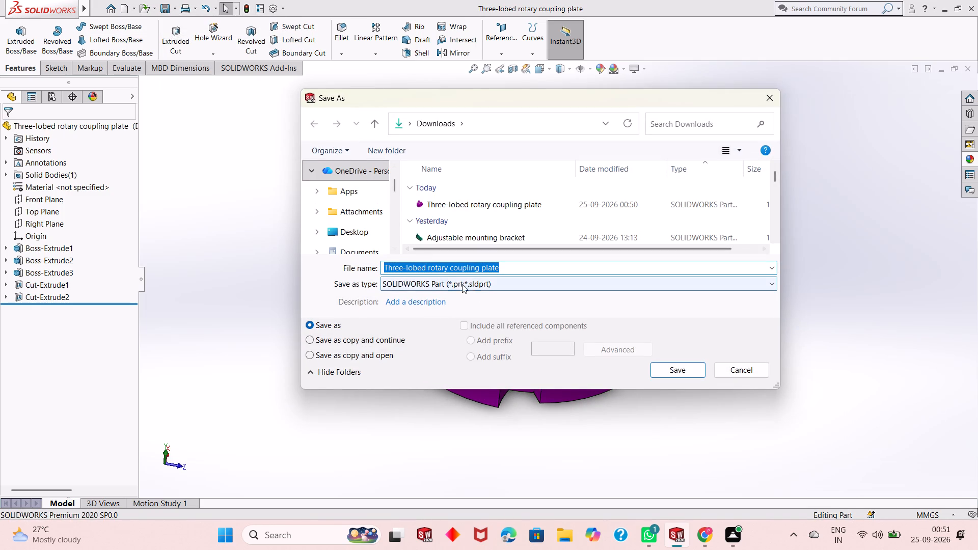
pyautogui.click(481, 284)
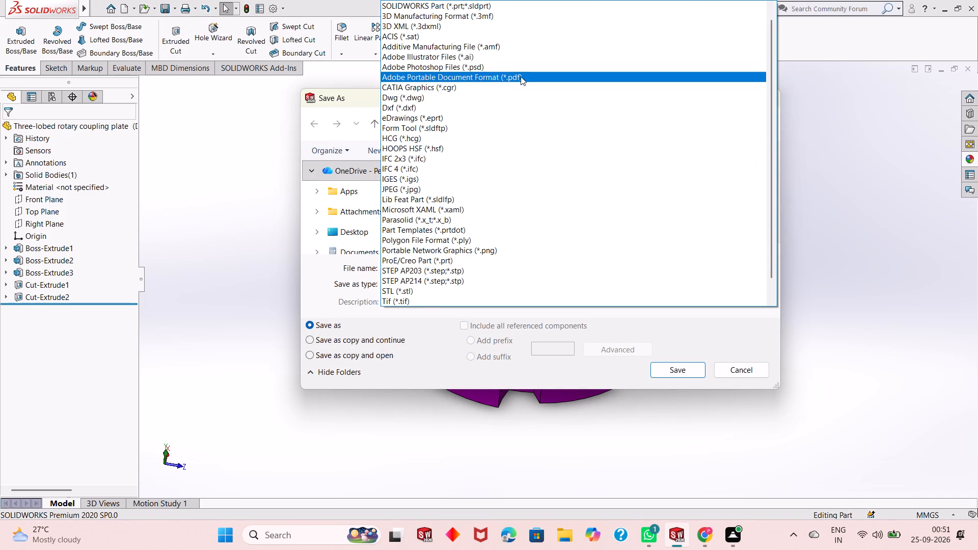
pyautogui.click(521, 76)
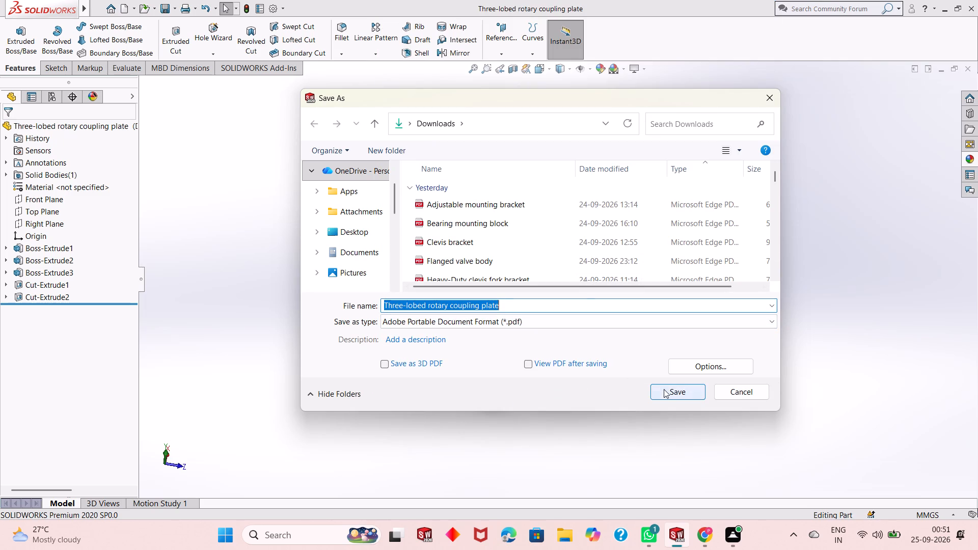
pyautogui.click(666, 391)
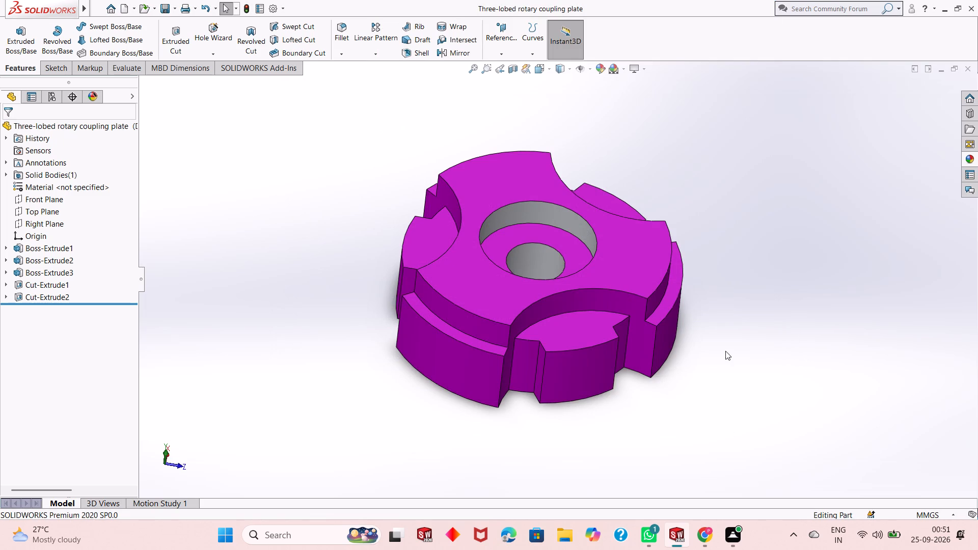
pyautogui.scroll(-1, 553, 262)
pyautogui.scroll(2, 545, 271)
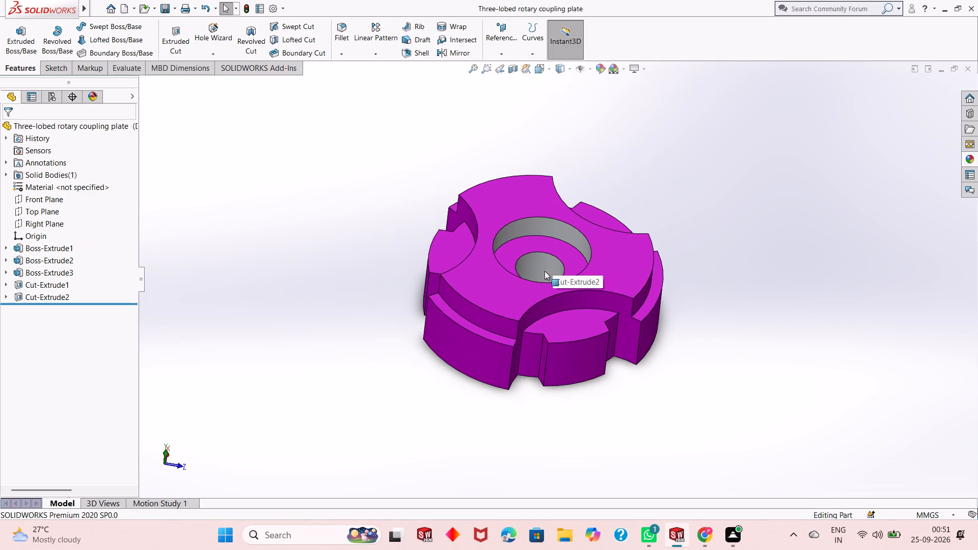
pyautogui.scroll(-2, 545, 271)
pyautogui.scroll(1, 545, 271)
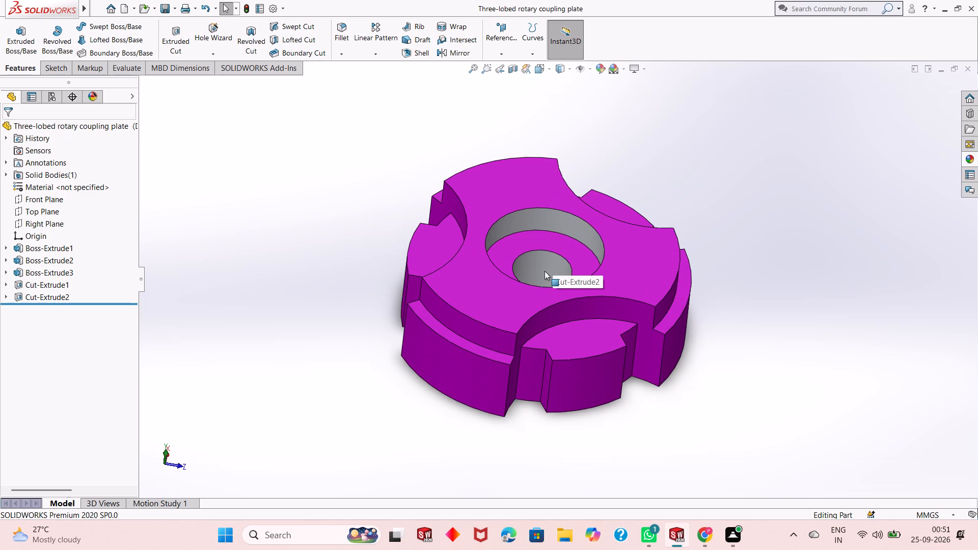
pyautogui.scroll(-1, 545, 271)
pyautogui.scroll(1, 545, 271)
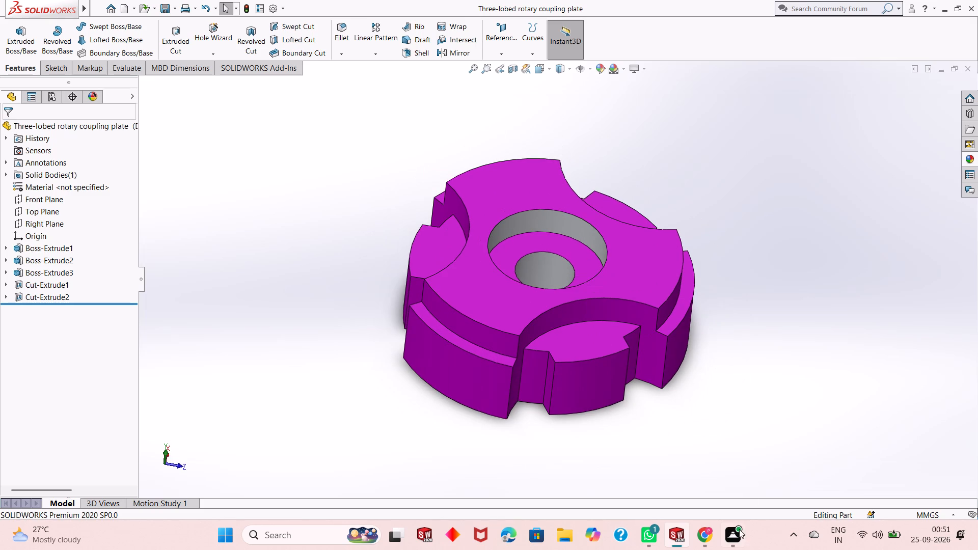